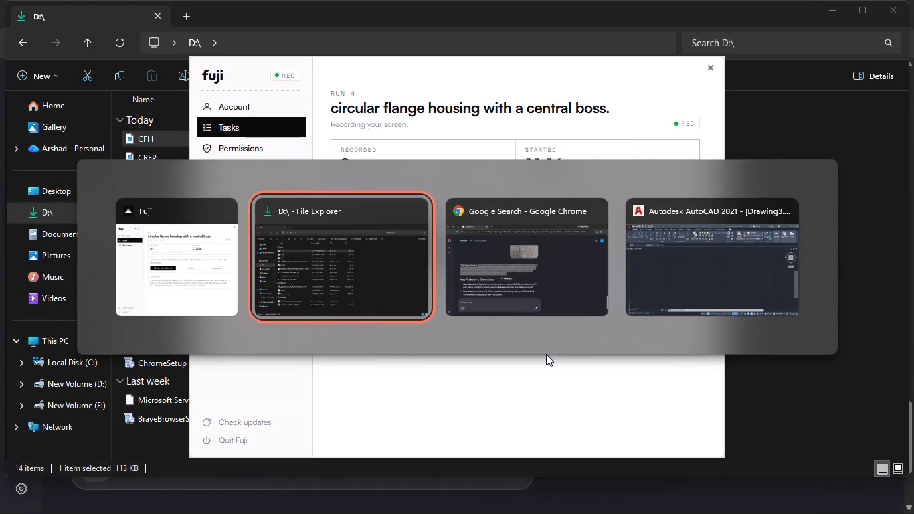
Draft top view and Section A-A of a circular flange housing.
Switch to Chrome and examine the reference drawing of the circular flange housing with its top and section views.
key(alt+Tab)
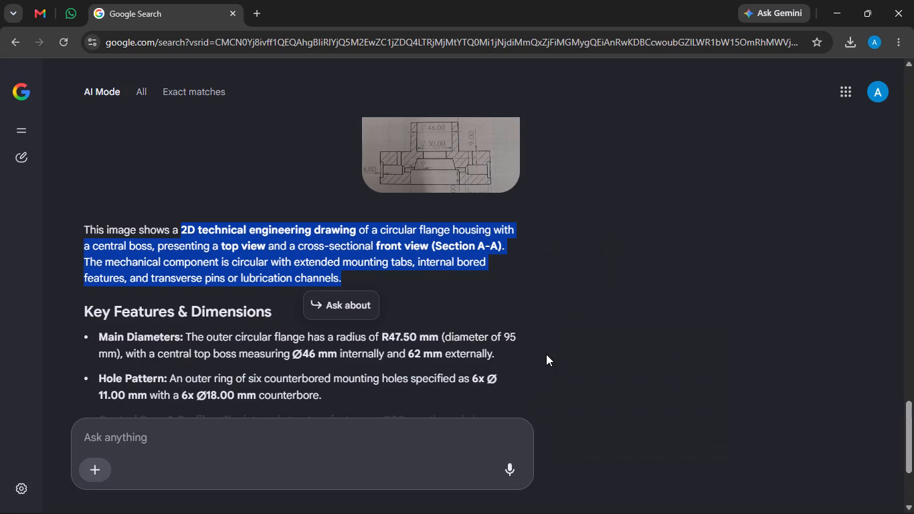
scroll(464, 327, up, 3)
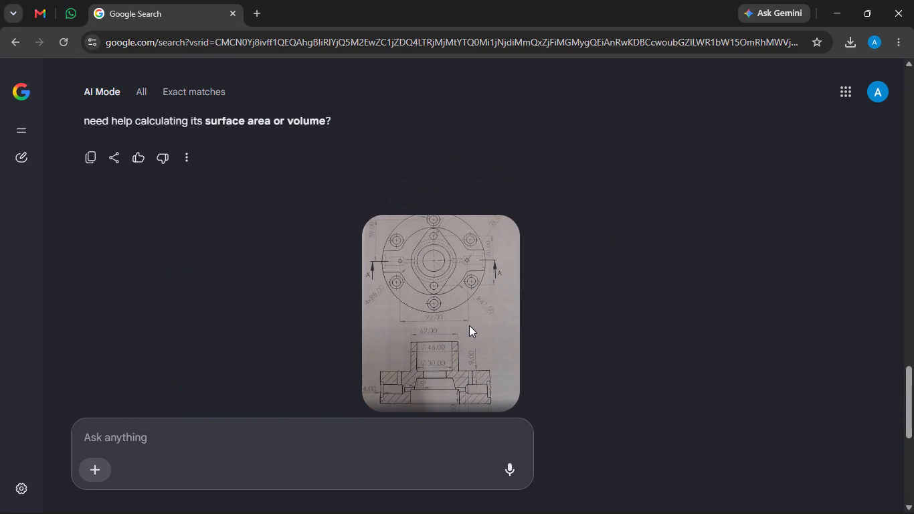
key(alt+Tab)
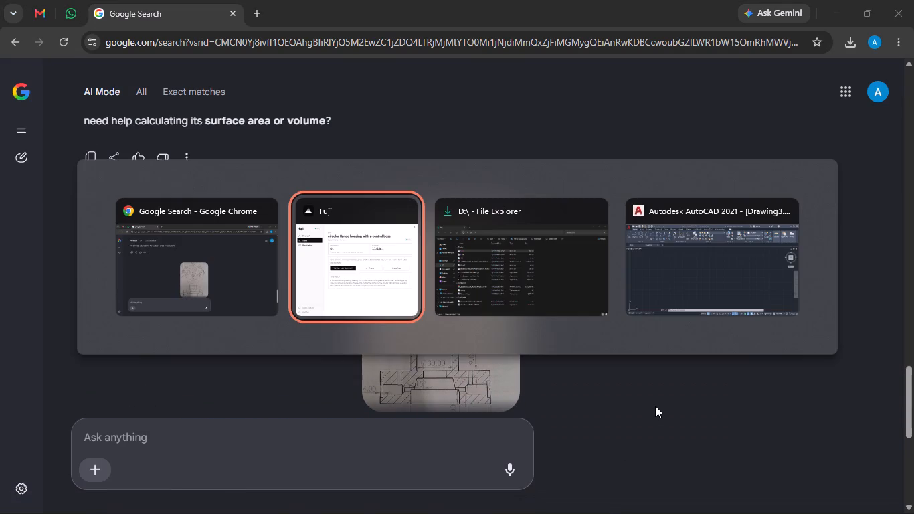
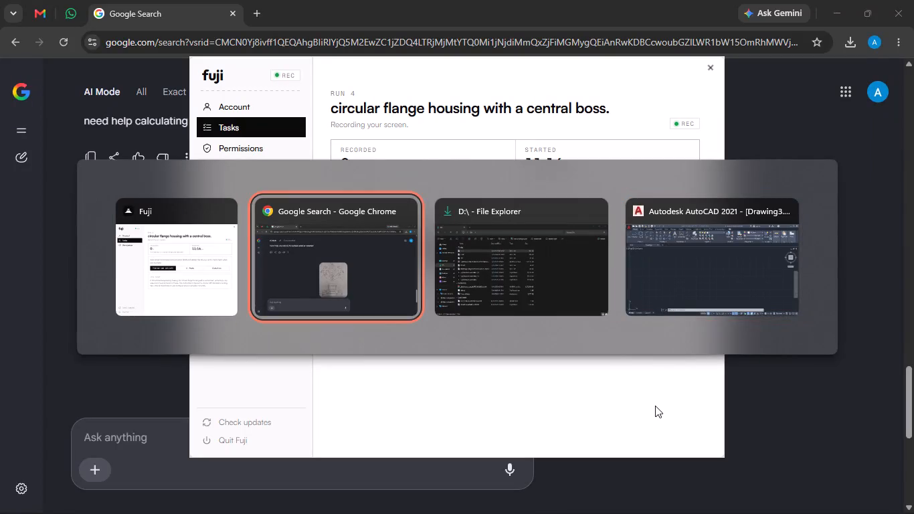
Switch to AutoCAD and set the drawing units to decimal length with 0.0 precision and millimetres as insertion scale.
key(alt+Tab)
key(alt+Tab)
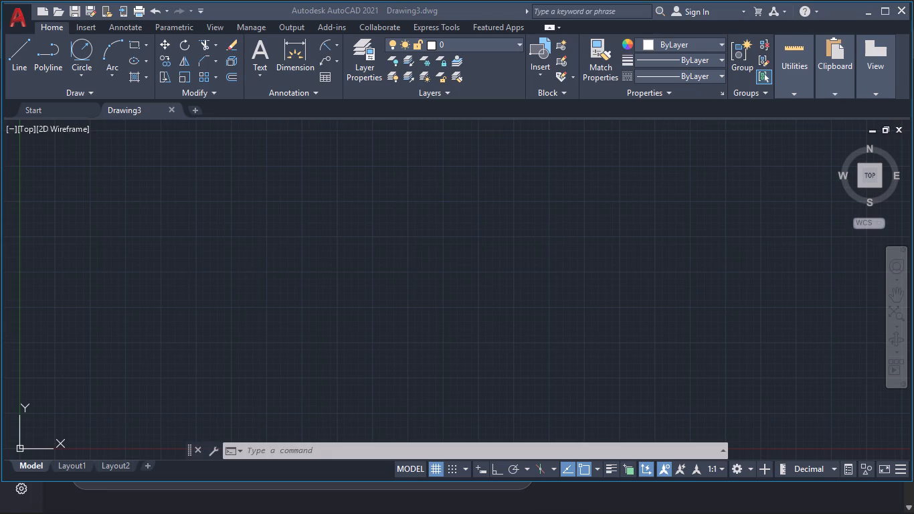
click(413, 264)
click(465, 294)
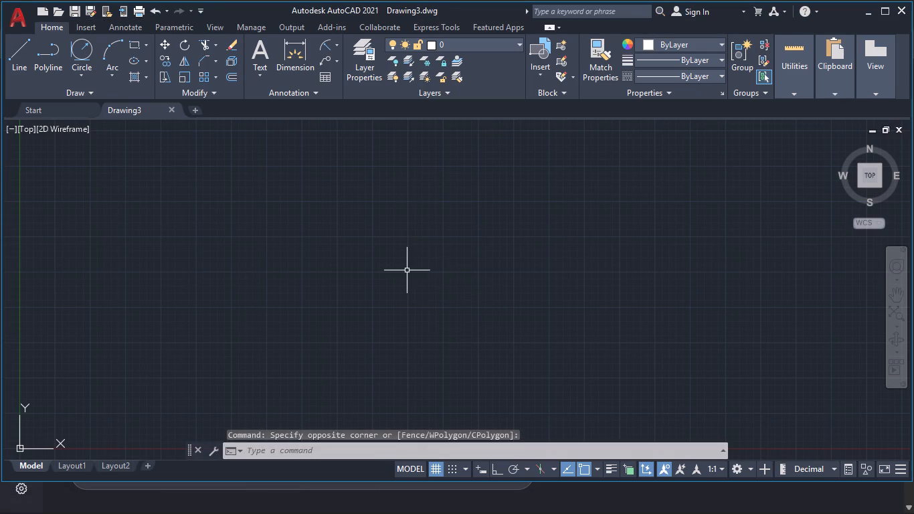
text(un)
key(Return)
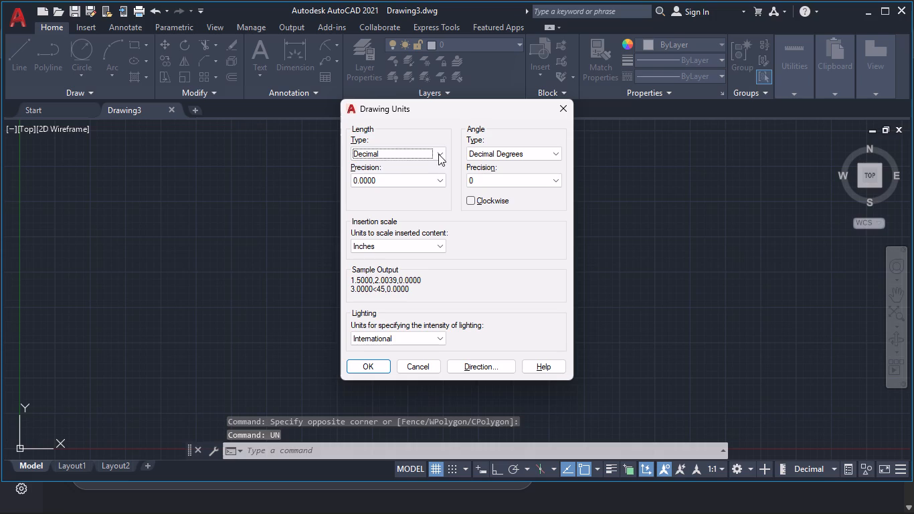
click(428, 178)
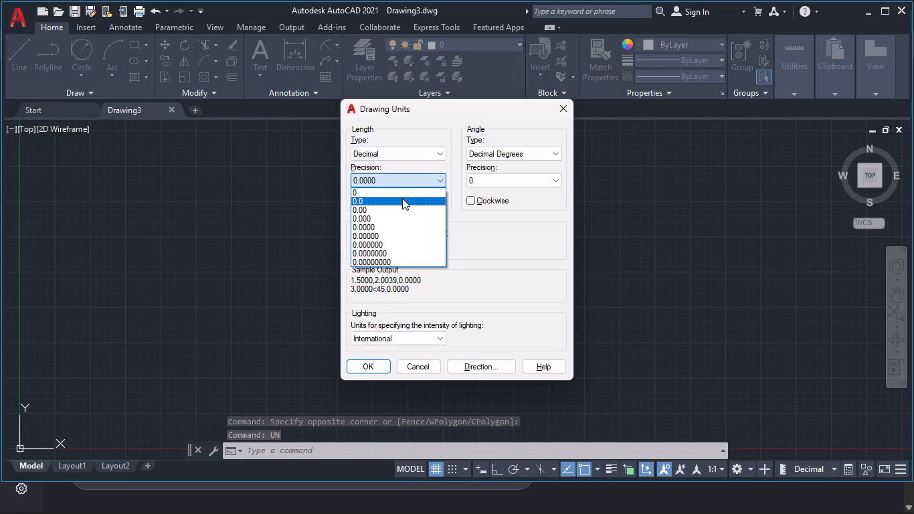
click(402, 198)
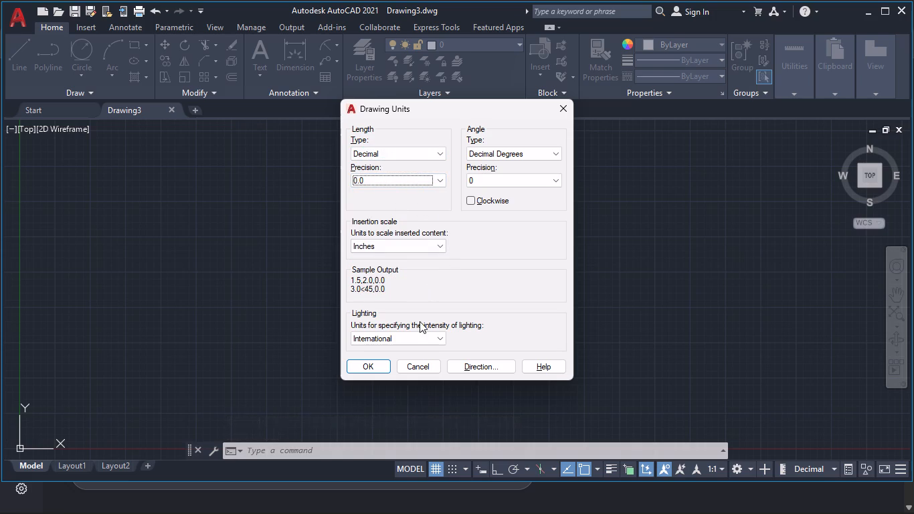
click(428, 248)
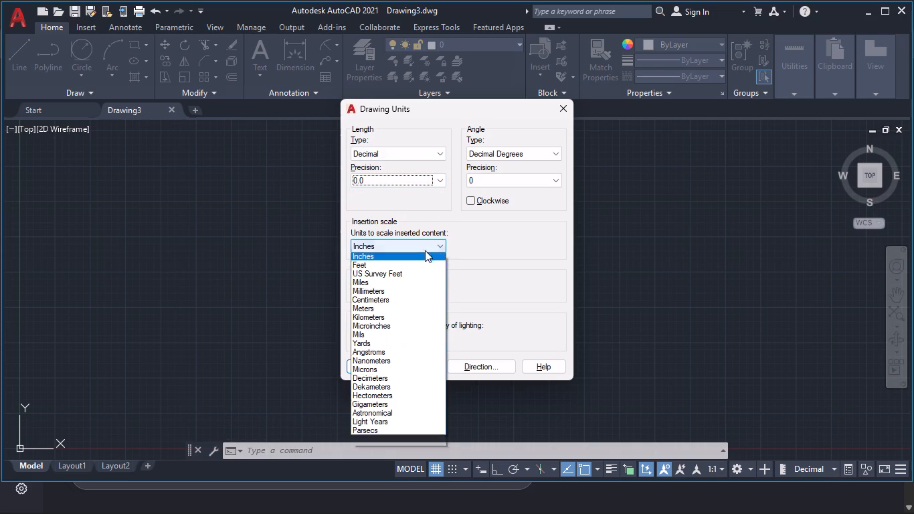
click(396, 303)
click(367, 360)
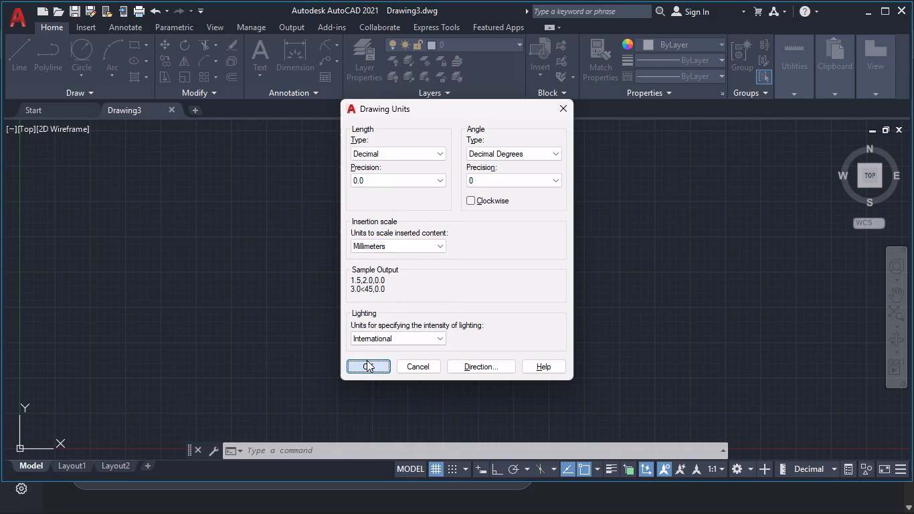
Open the Standard dimension style for modification and set its linear dimension precision to 0.0.
key(d)
key(Return)
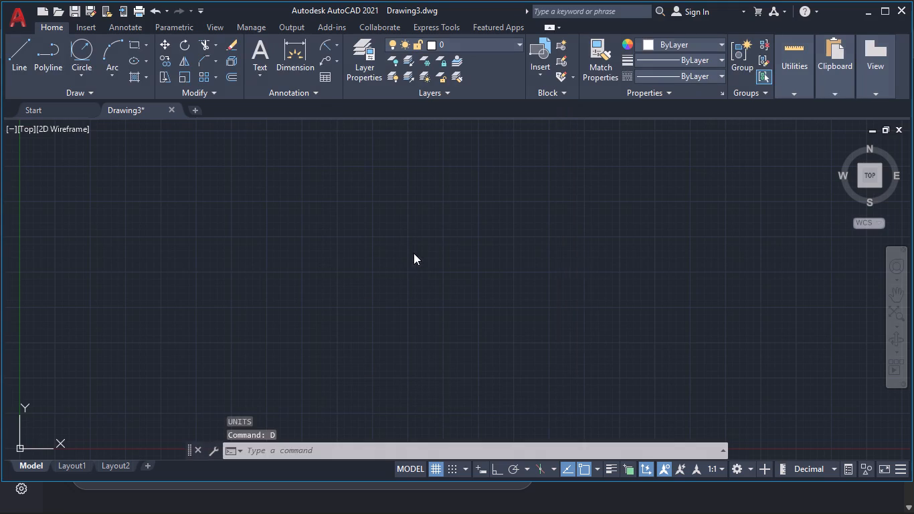
click(591, 219)
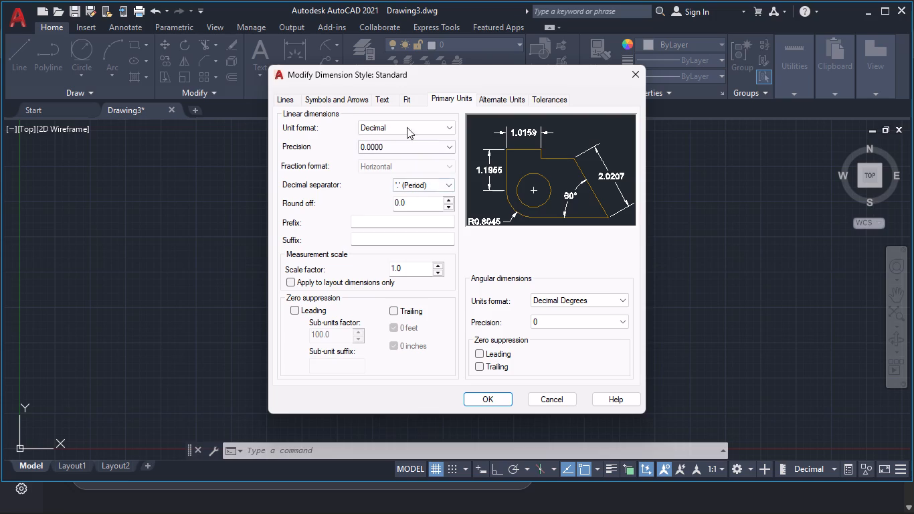
click(381, 97)
click(448, 99)
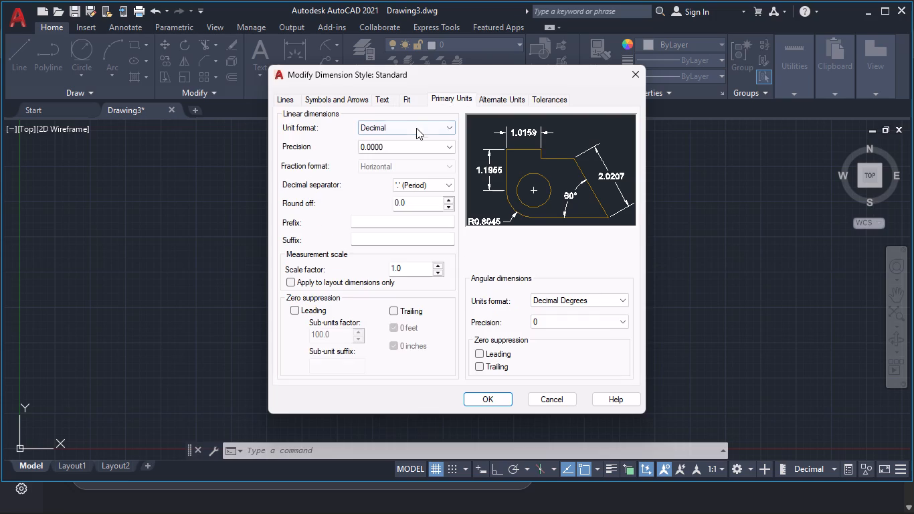
click(411, 145)
click(386, 165)
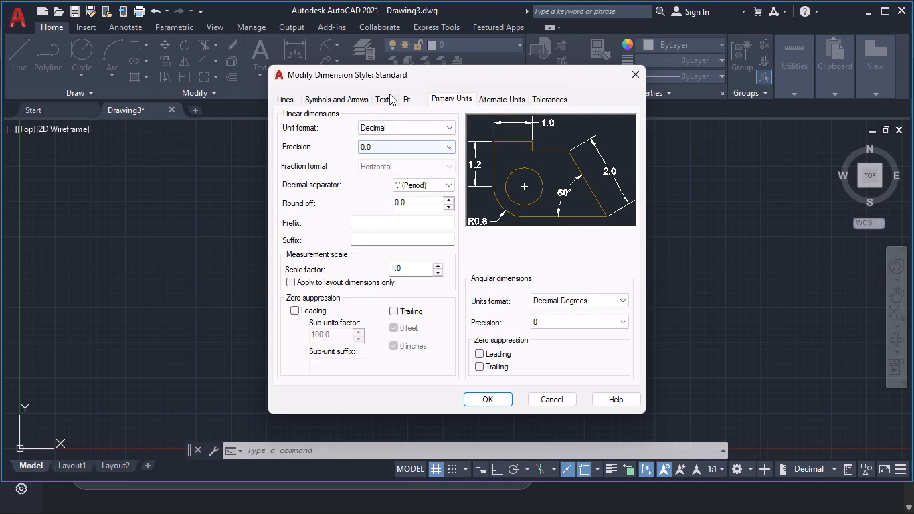
Set the arrow size of the Standard dimension style to 3.
click(358, 101)
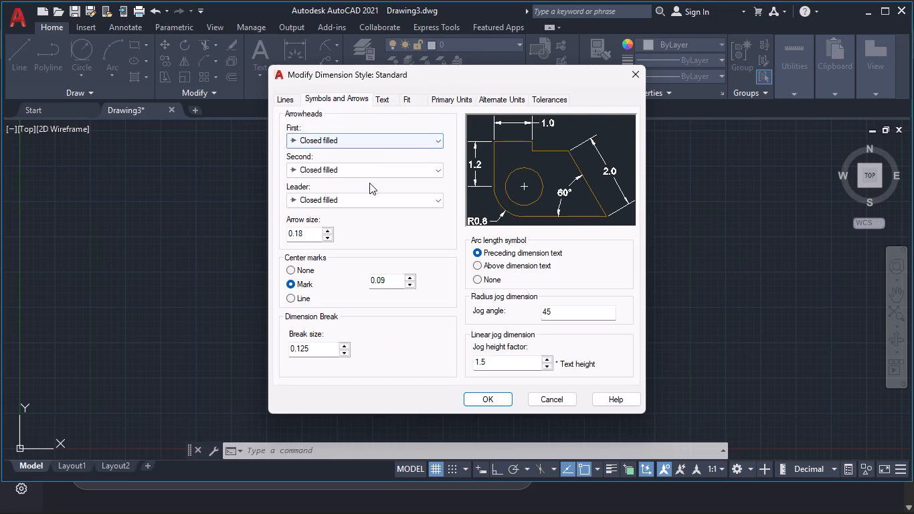
click(310, 234)
key(BackSpace)
key(BackSpace)
key(BackSpace)
key(BackSpace)
key(BackSpace)
key(BackSpace)
key(BackSpace)
key(BackSpace)
key(BackSpace)
key(BackSpace)
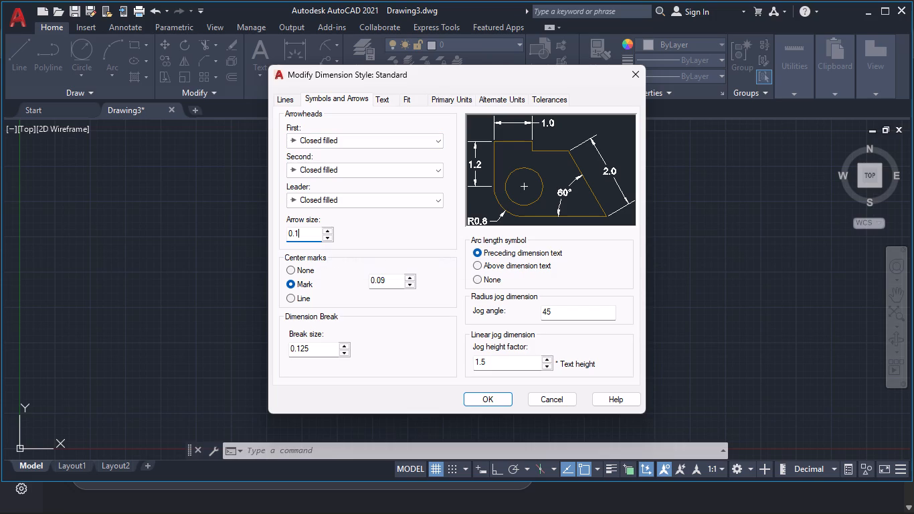
key(3)
key(Return)
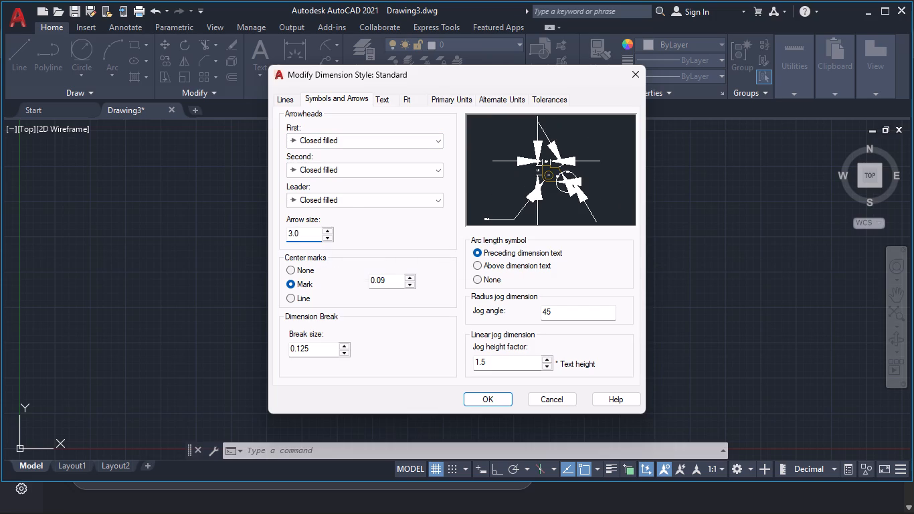
Set the text height of the Standard dimension style to 3.5 and save the style changes.
click(383, 100)
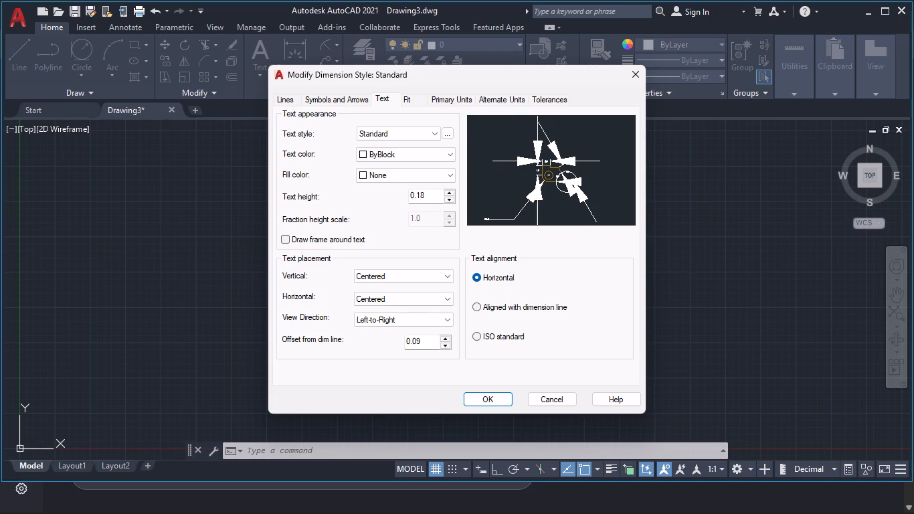
double_click(428, 198)
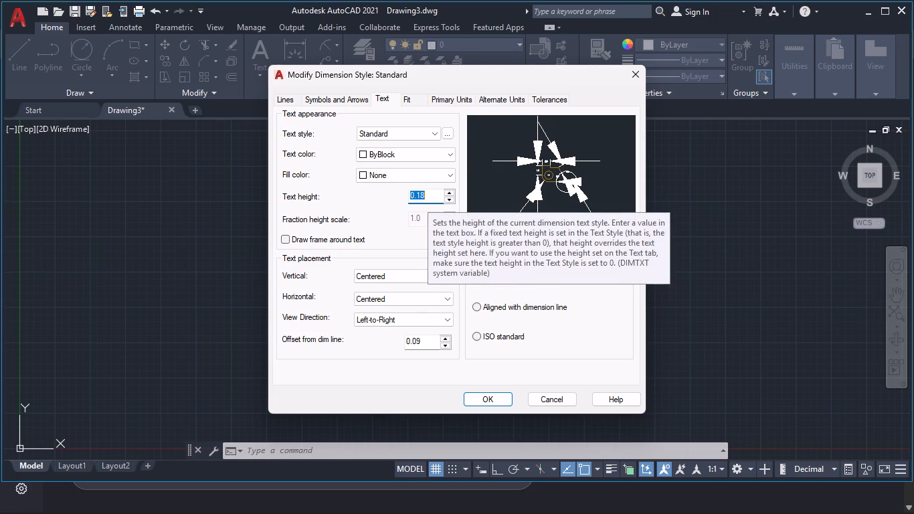
text(3.5)
key(Return)
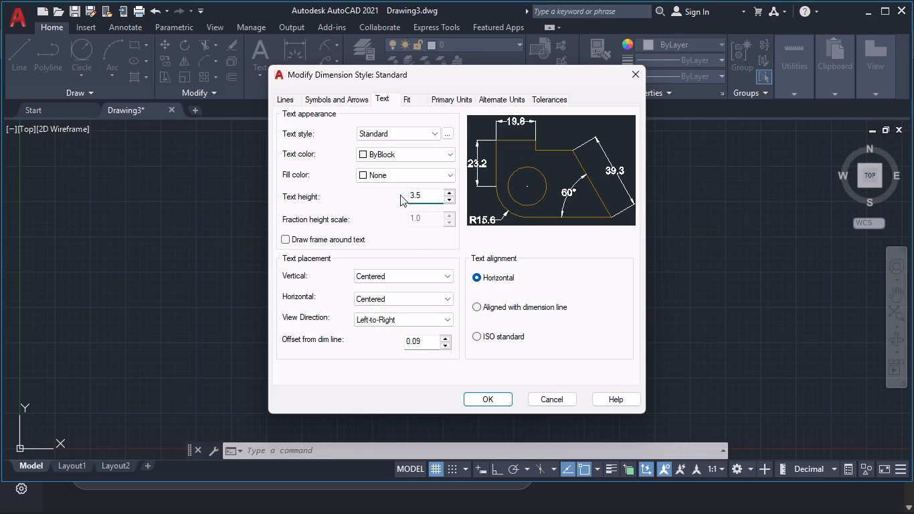
click(354, 97)
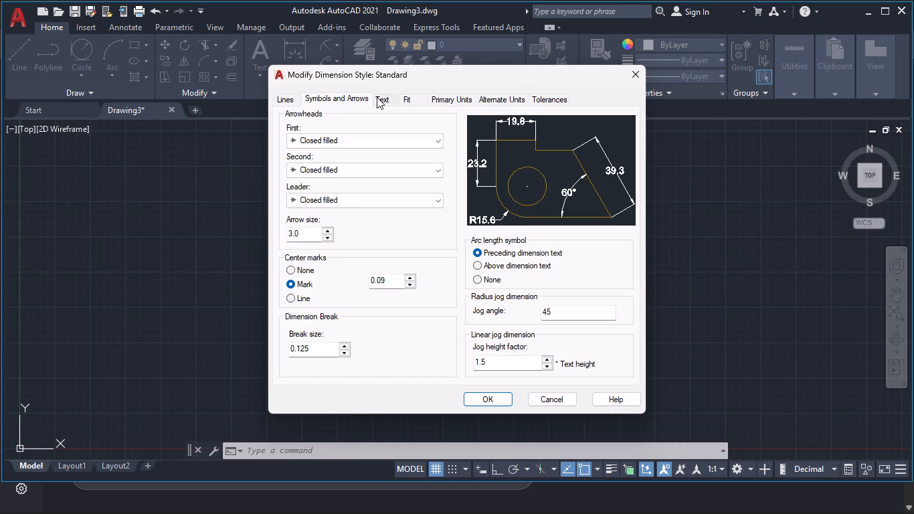
click(377, 97)
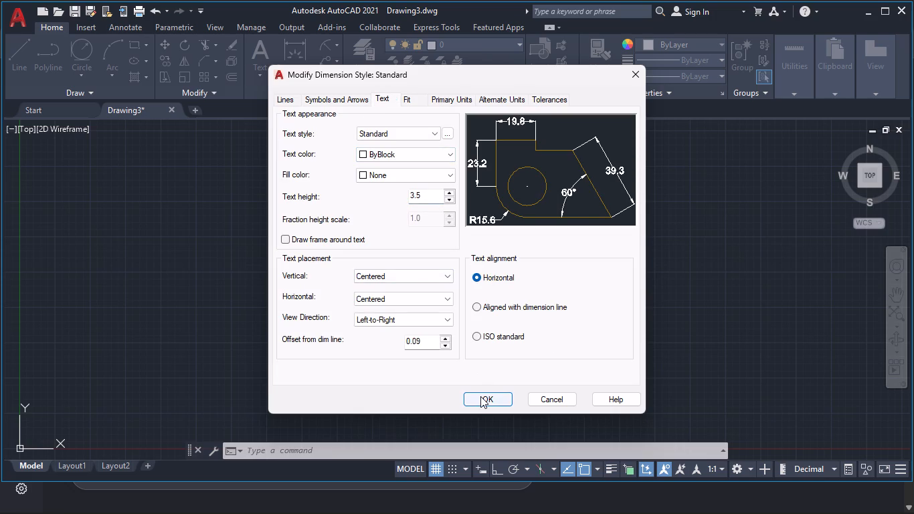
click(480, 396)
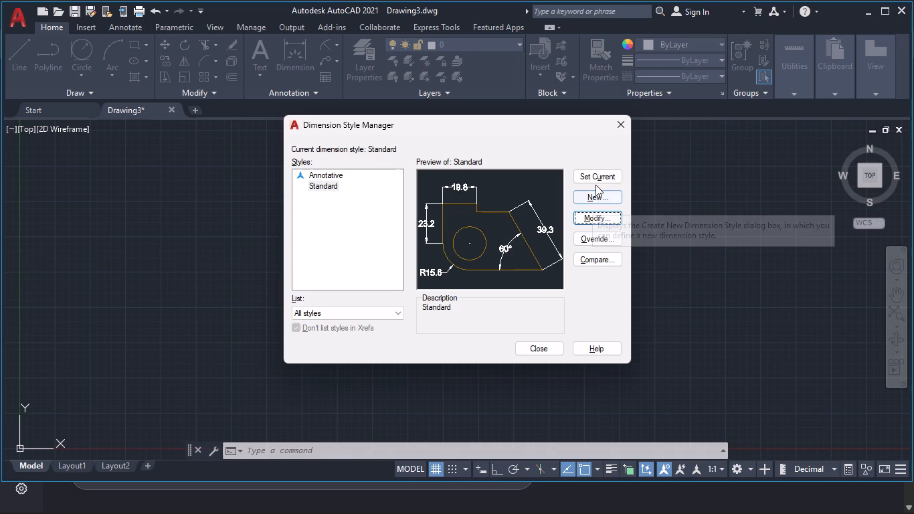
Make Standard the current dimension style and close the Dimension Style Manager.
click(598, 177)
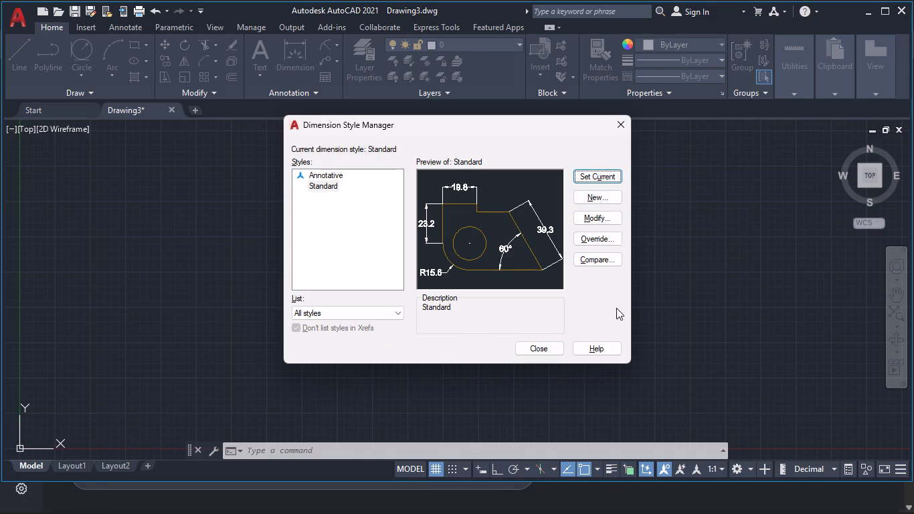
click(539, 346)
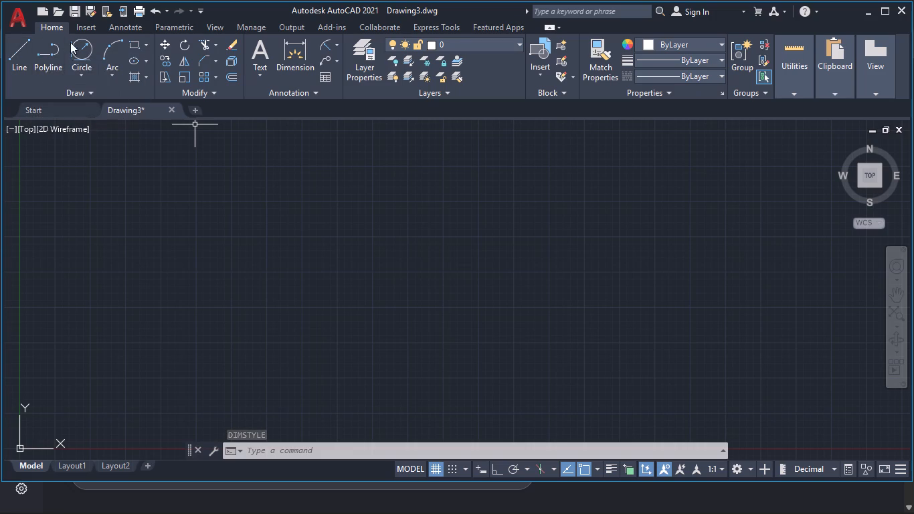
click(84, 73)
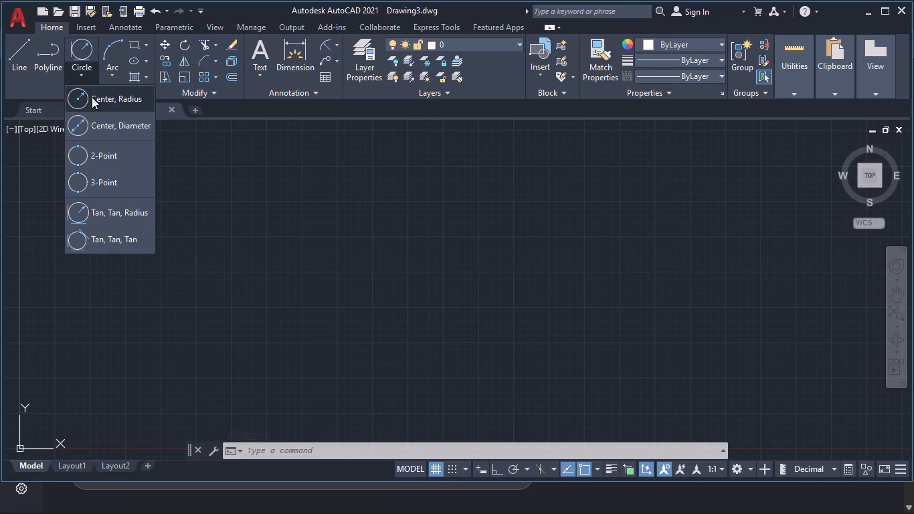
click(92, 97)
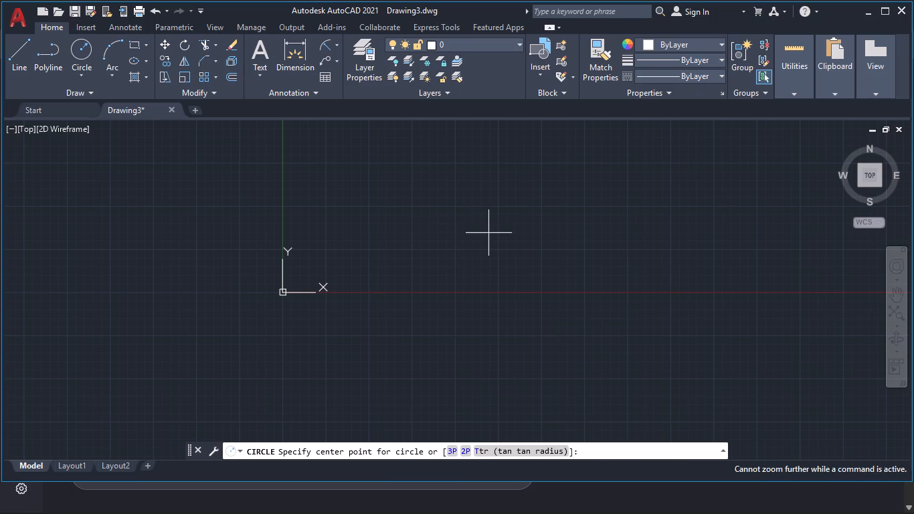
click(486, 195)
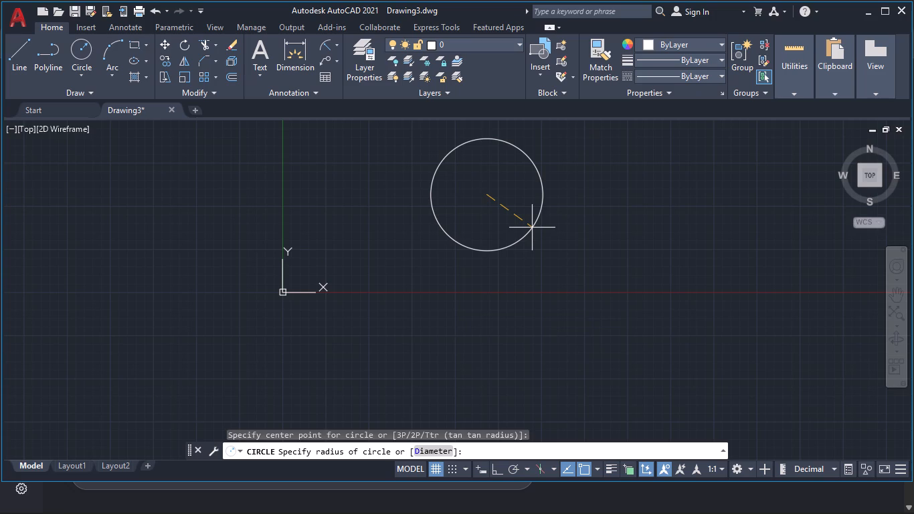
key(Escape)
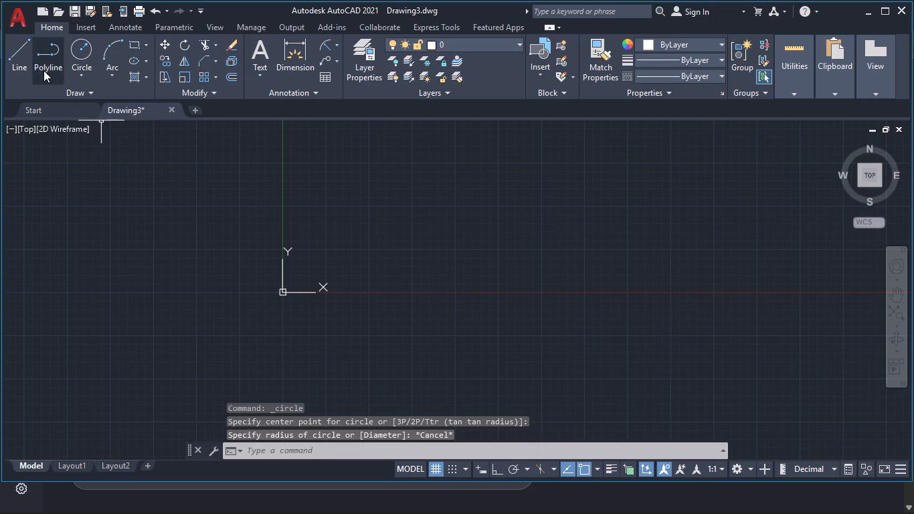
Draw a horizontal centre line 92 mm long in empty space above the X axis, with Ortho mode on.
click(23, 52)
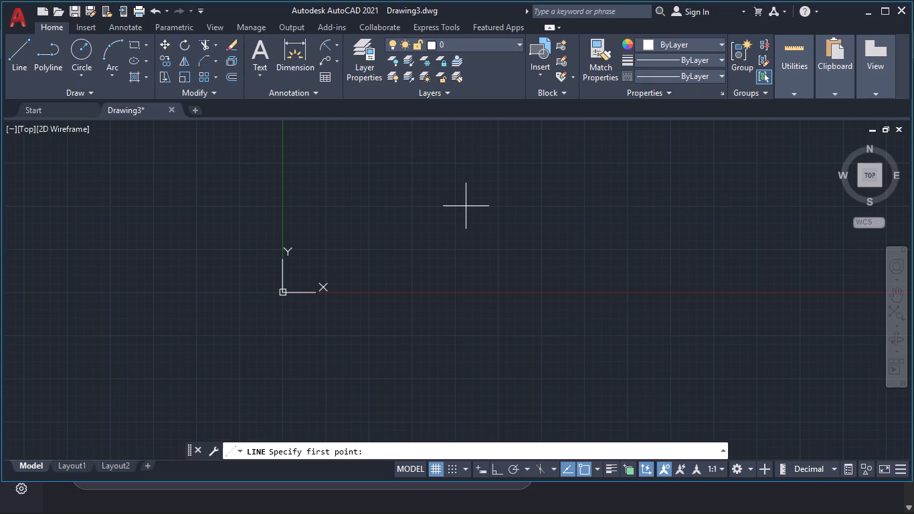
click(466, 206)
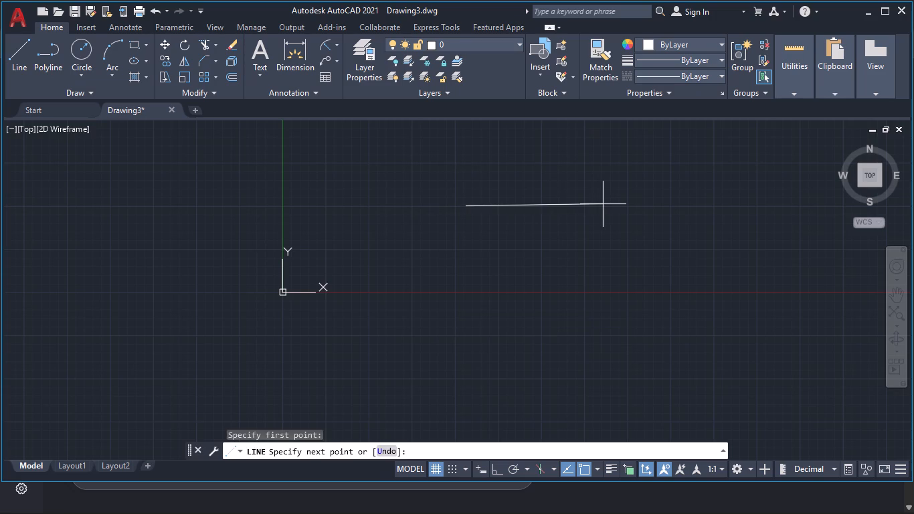
click(498, 469)
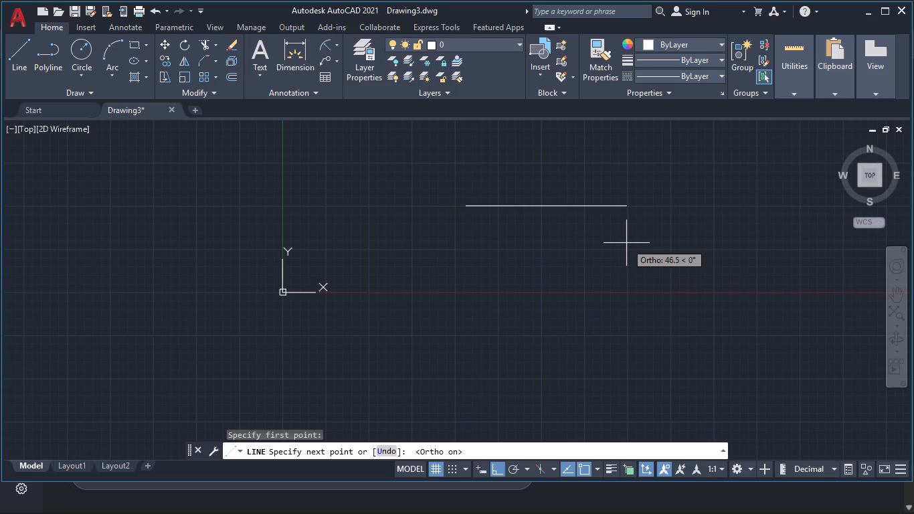
text(92)
key(Return)
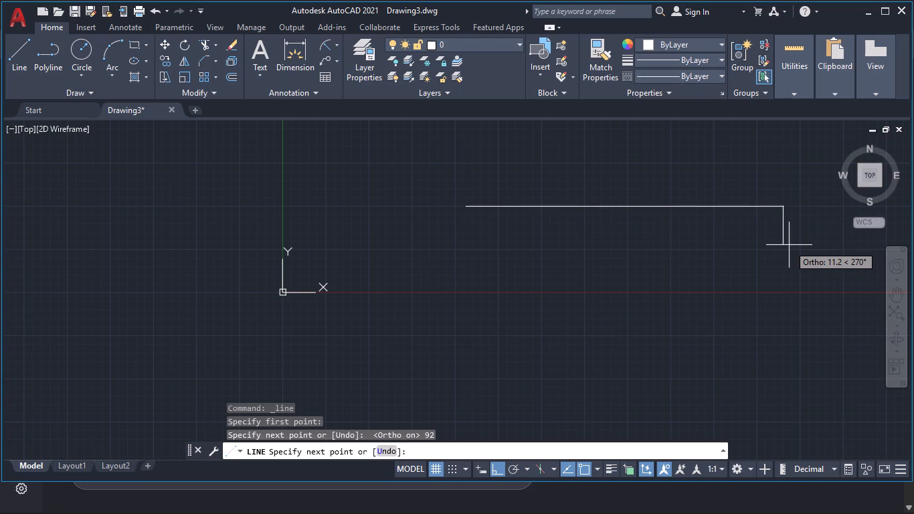
key(space)
Draw a vertical centre line through the horizontal line's midpoint, extending 35 mm below and 35 mm above it.
key(space)
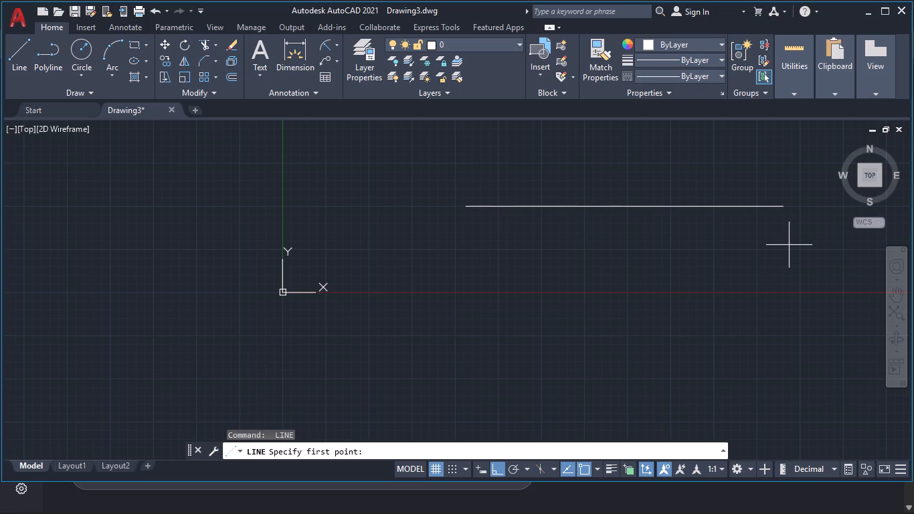
click(627, 207)
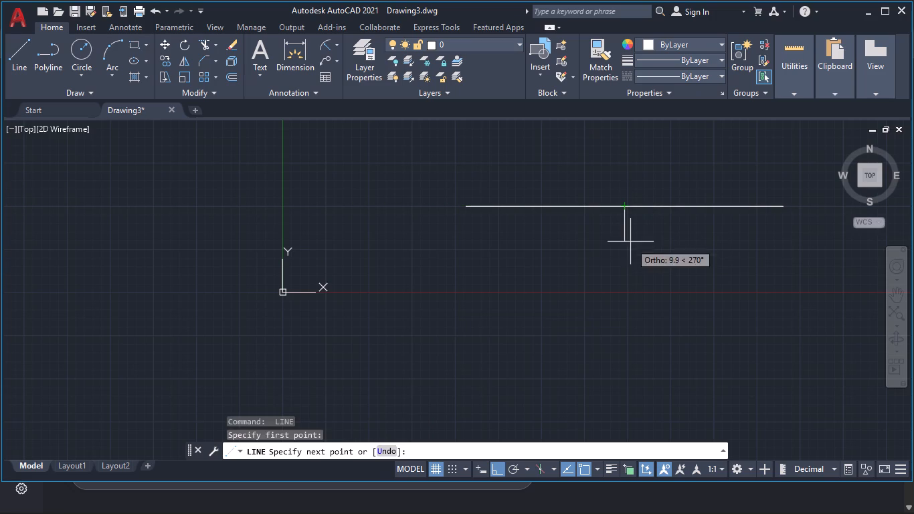
text(35)
key(Return)
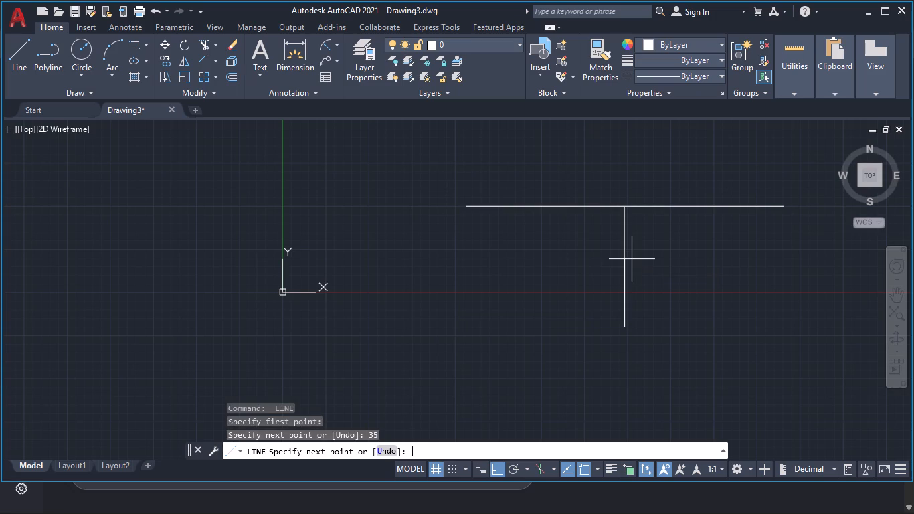
click(624, 208)
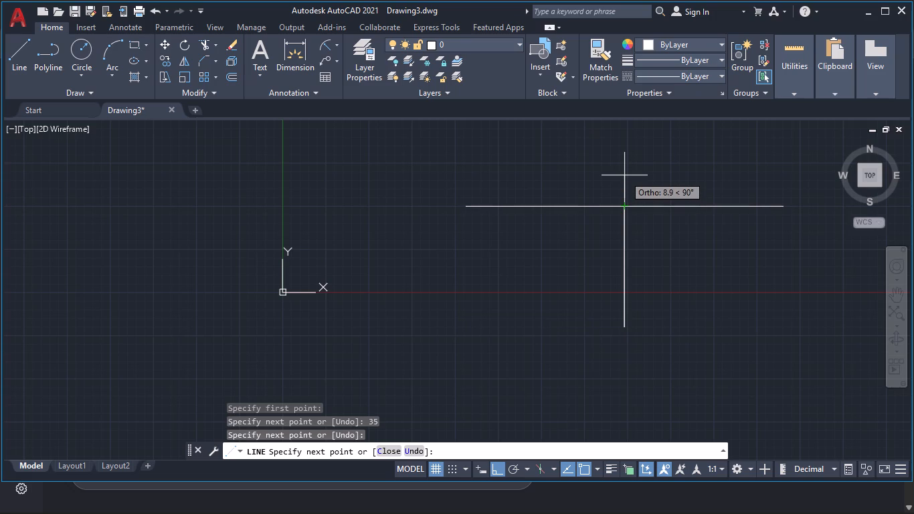
key(3)
key(5)
key(Return)
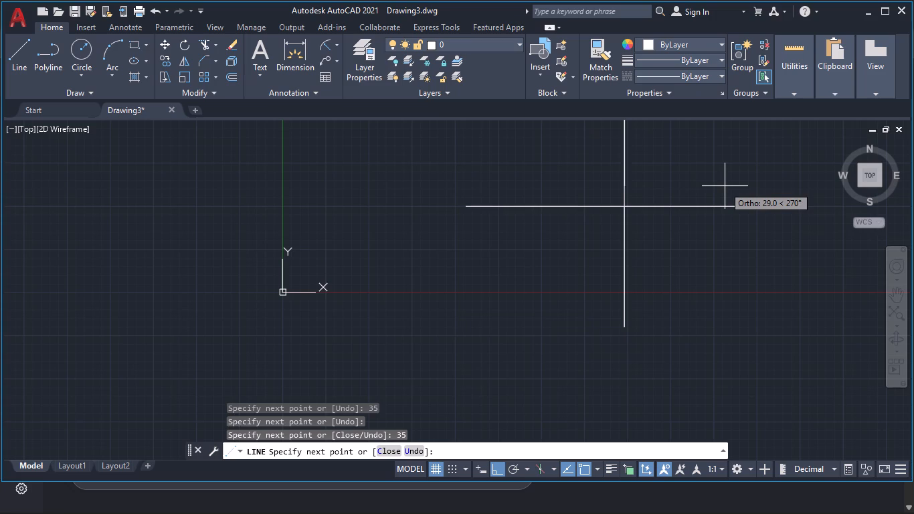
key(space)
key(space)
ctrl+scroll(725, 186, down, 1)
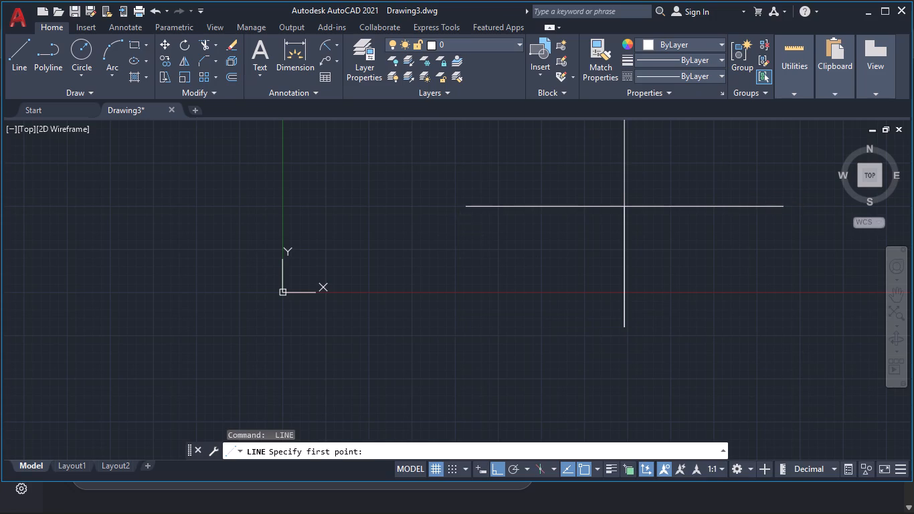
key(Escape)
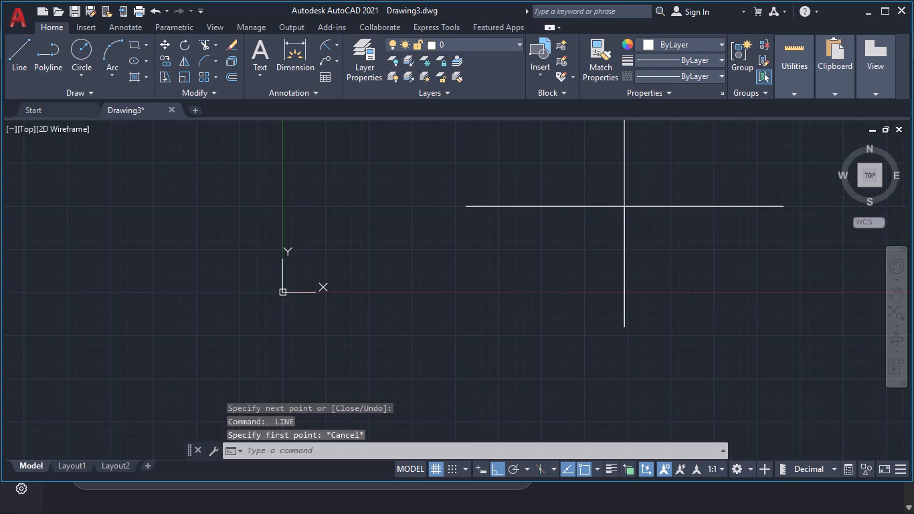
Move the crossed centre lines by their intersection diagonally up and right, farther from the origin, with Ortho mode off.
click(540, 300)
click(565, 280)
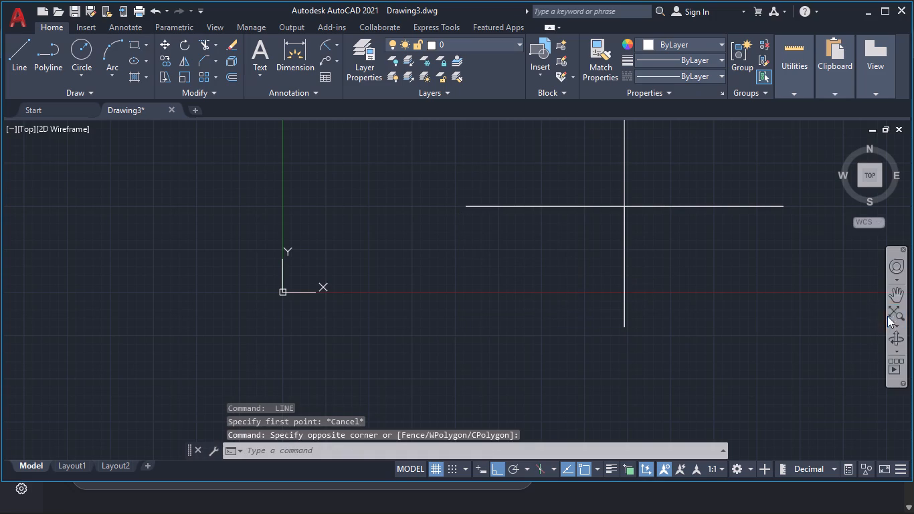
click(899, 293)
drag(805, 272, 654, 326)
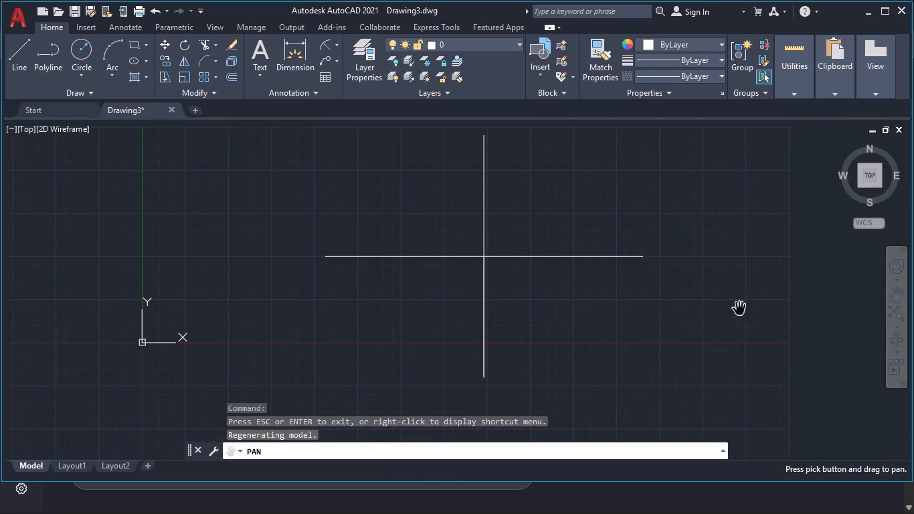
drag(734, 287, 639, 313)
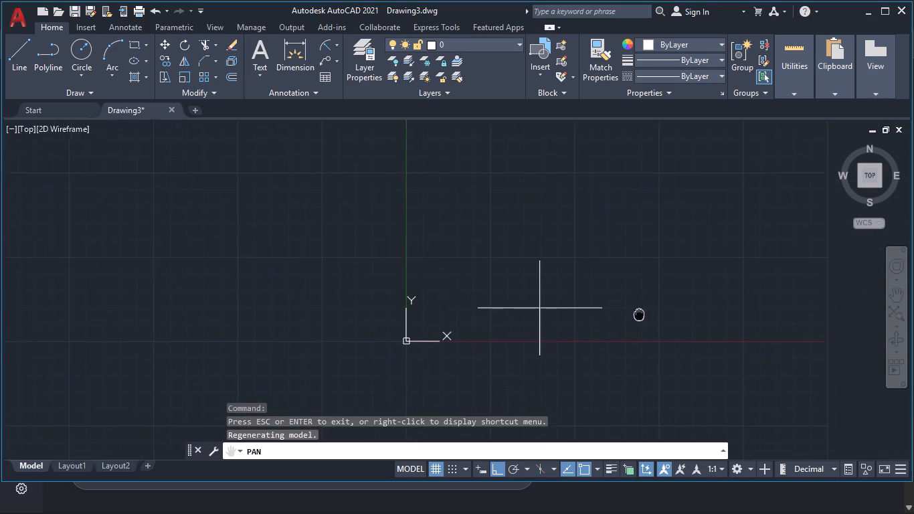
drag(639, 313, 507, 335)
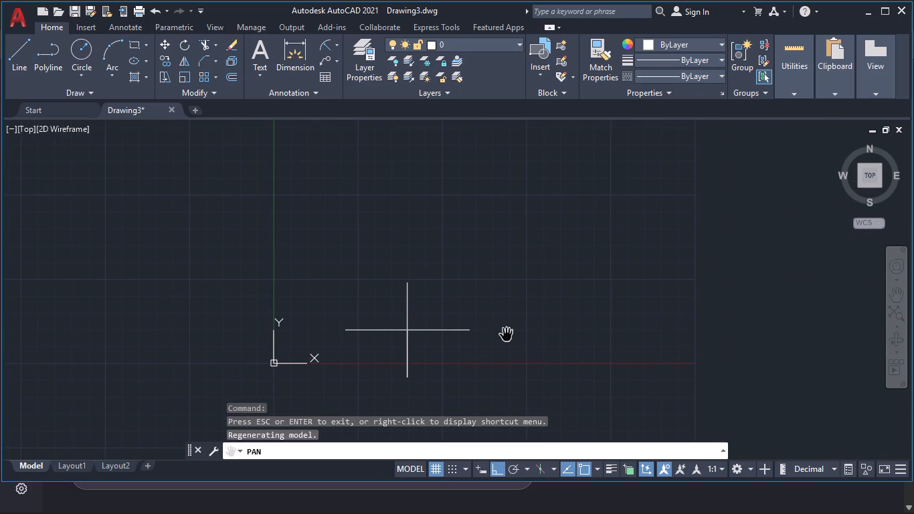
key(Escape)
click(505, 367)
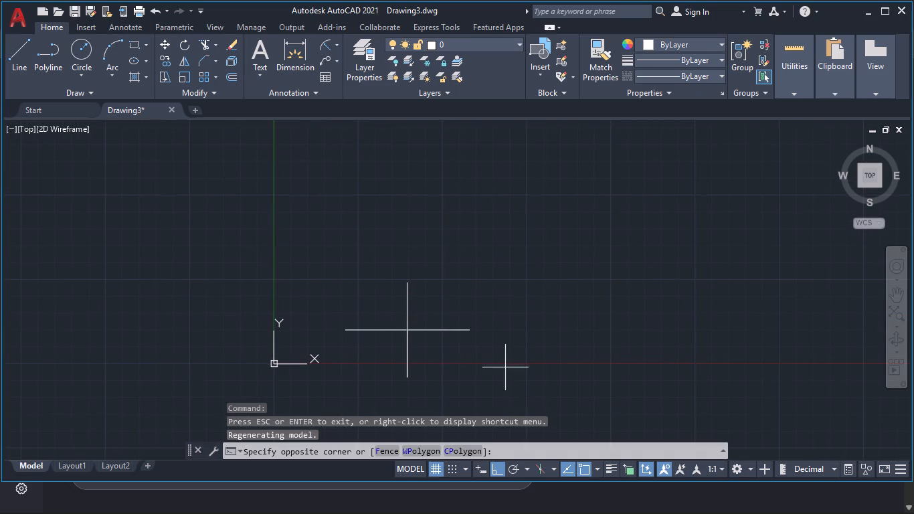
click(349, 276)
key(m)
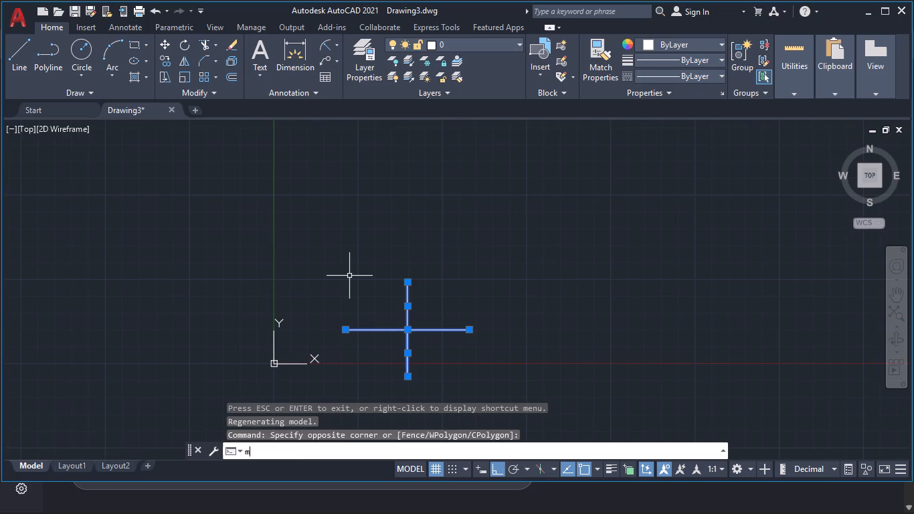
key(Return)
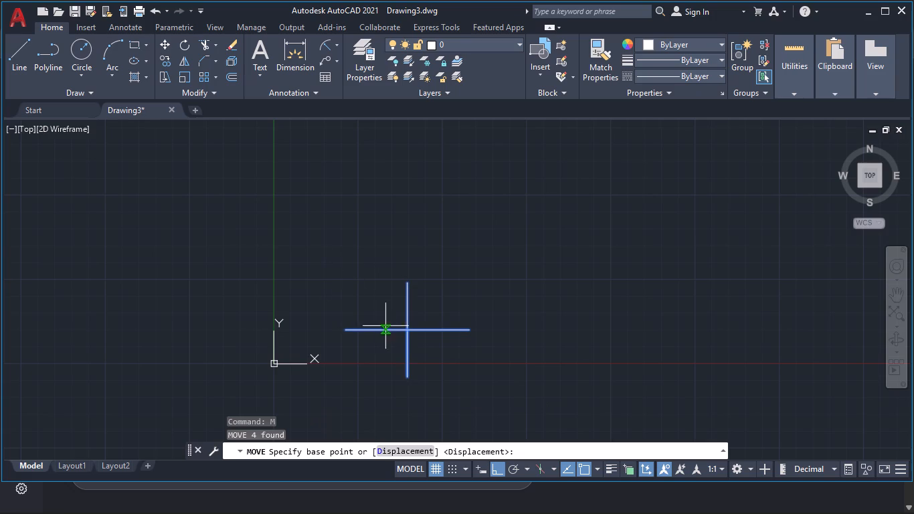
click(406, 329)
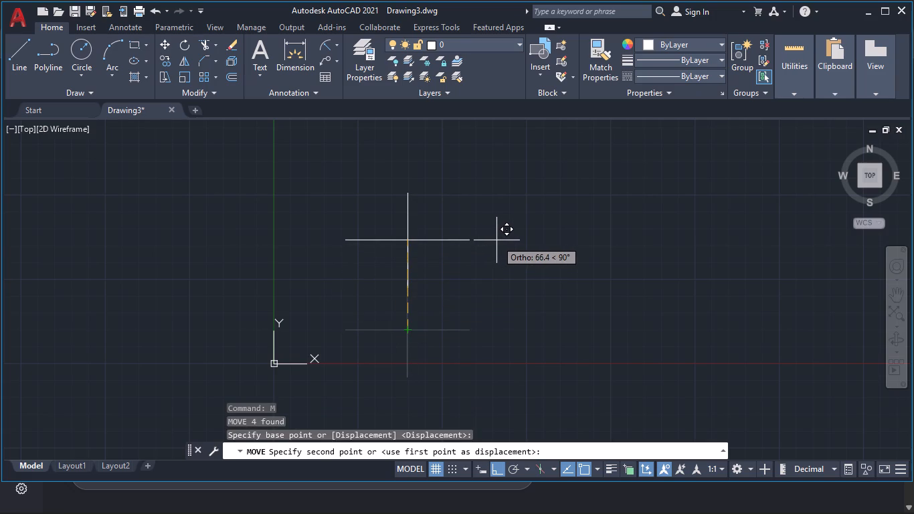
key(F8)
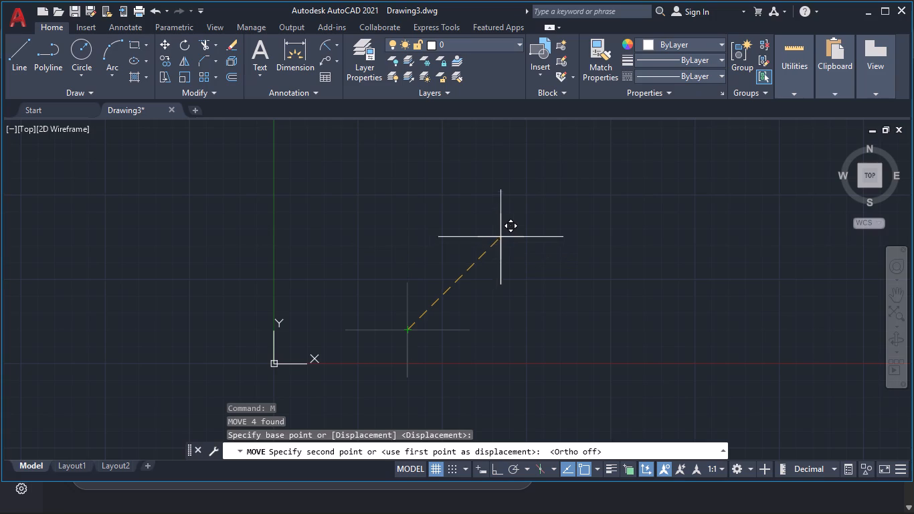
click(531, 218)
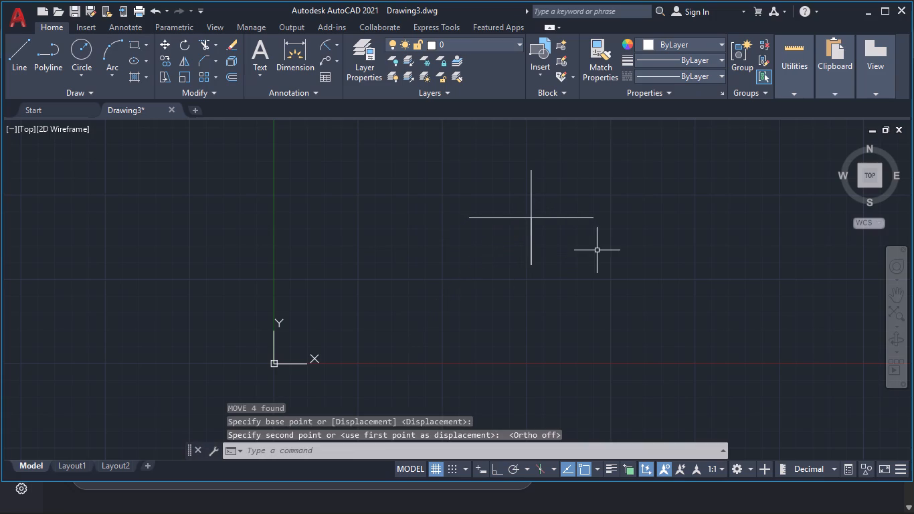
key(Escape)
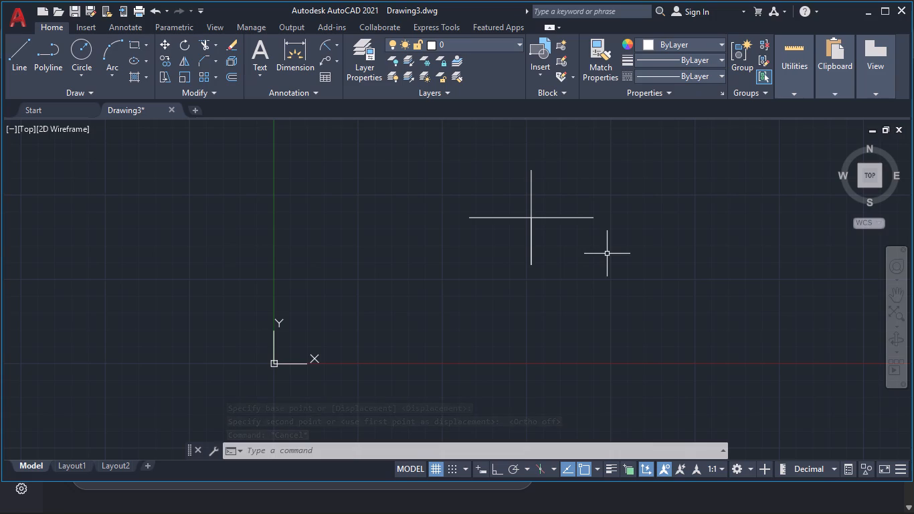
Draw a circle of radius 2.5 mm centred on each end of the horizontal centre line.
click(78, 52)
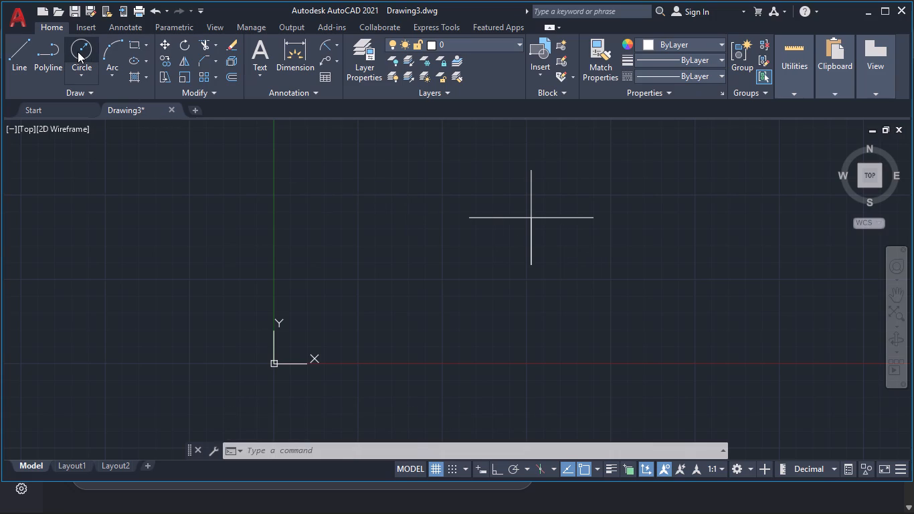
click(470, 218)
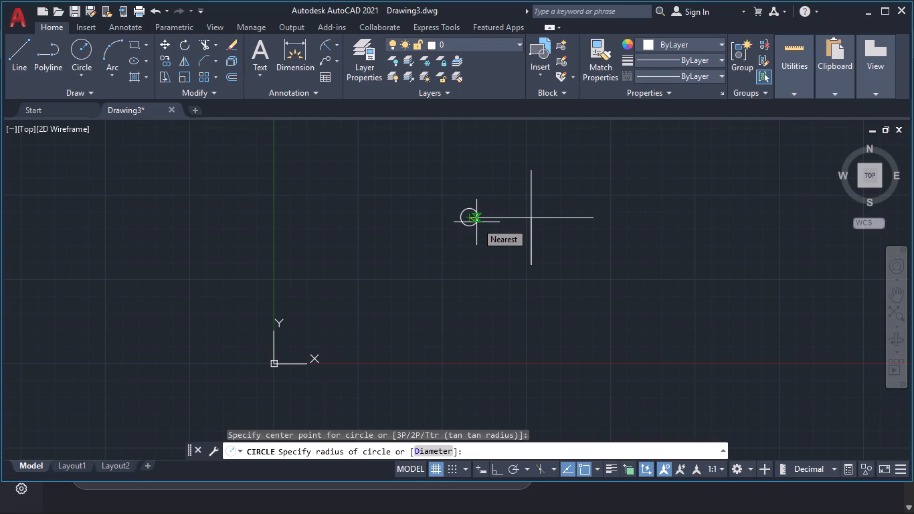
text(2.5)
key(Return)
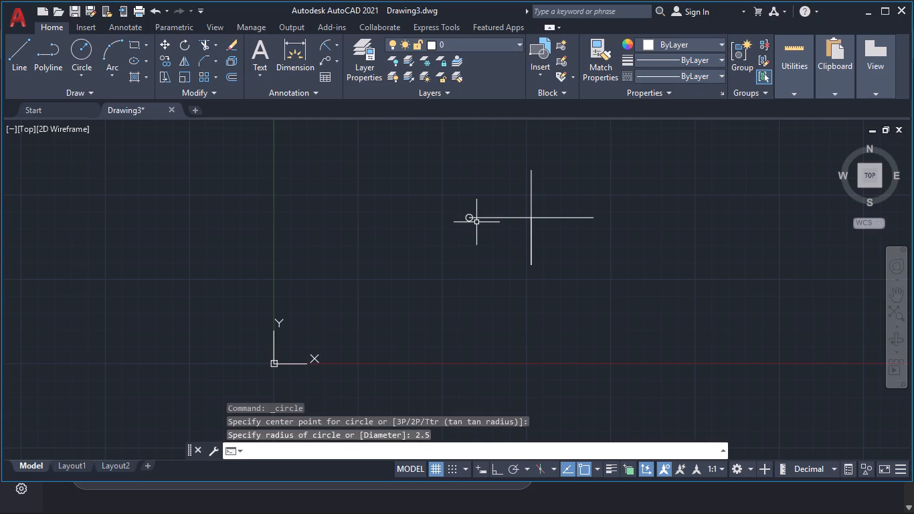
key(space)
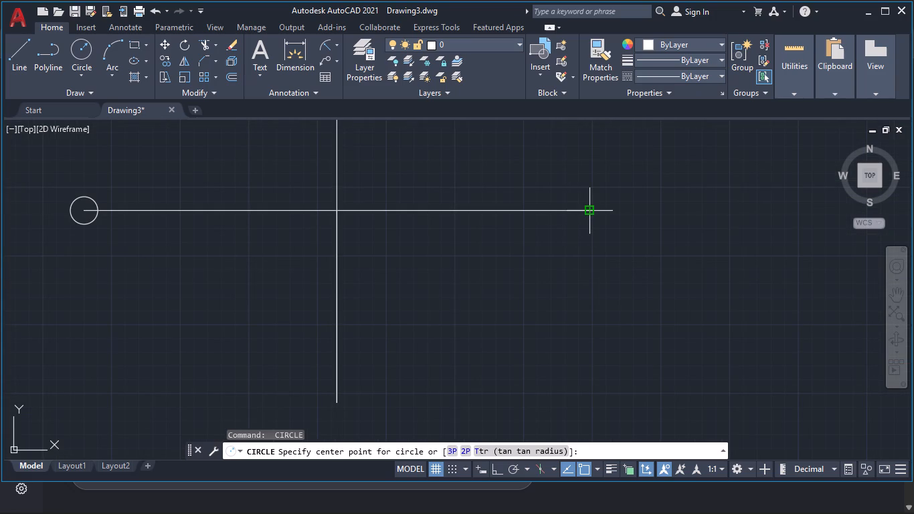
click(588, 211)
text(2.5)
key(Return)
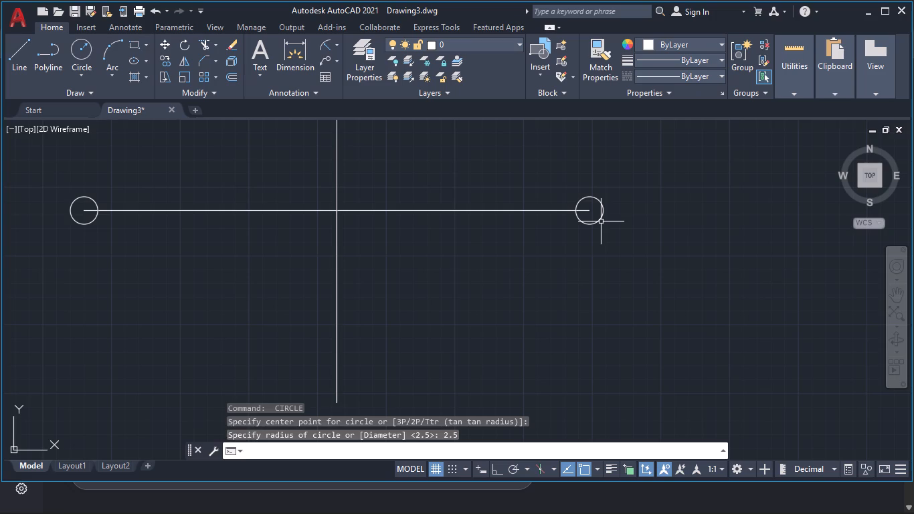
Draw a circle of radius 5 mm centred on each end of the vertical centre line, lower end first.
ctrl+scroll(601, 222, down, 3)
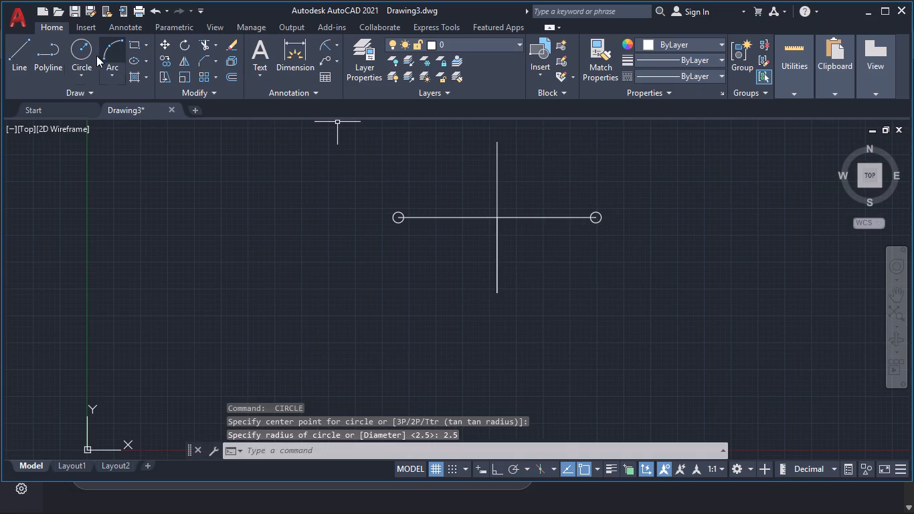
click(85, 47)
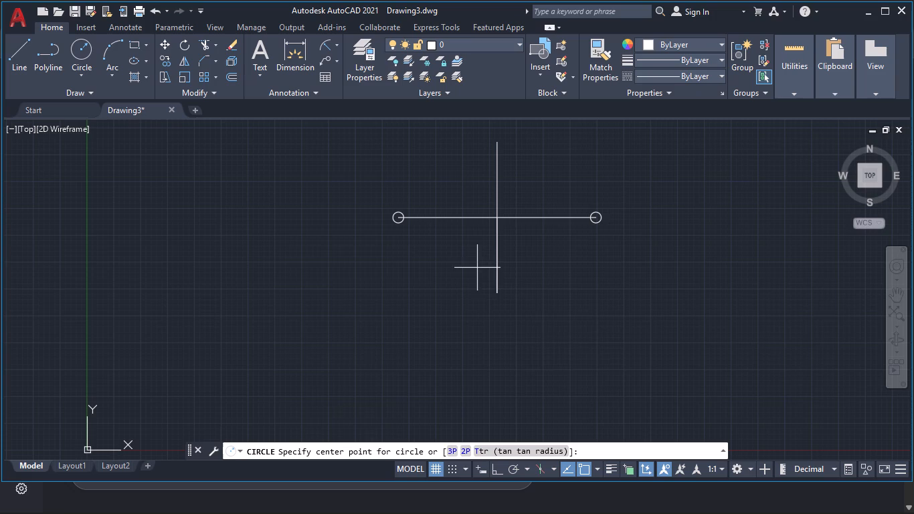
click(496, 292)
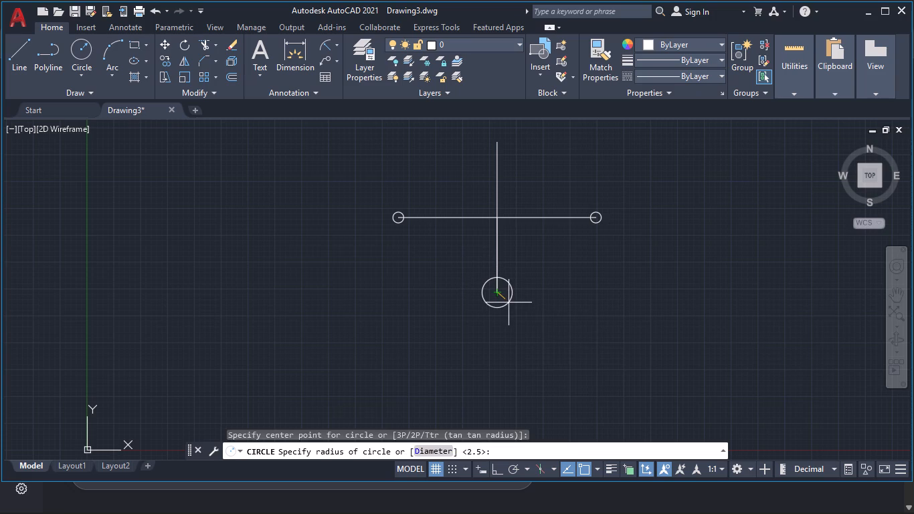
key(5)
key(Return)
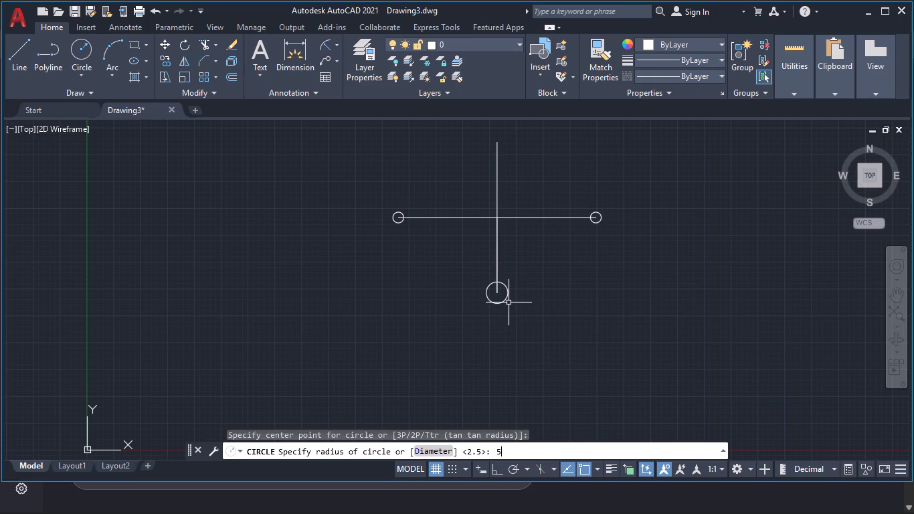
key(space)
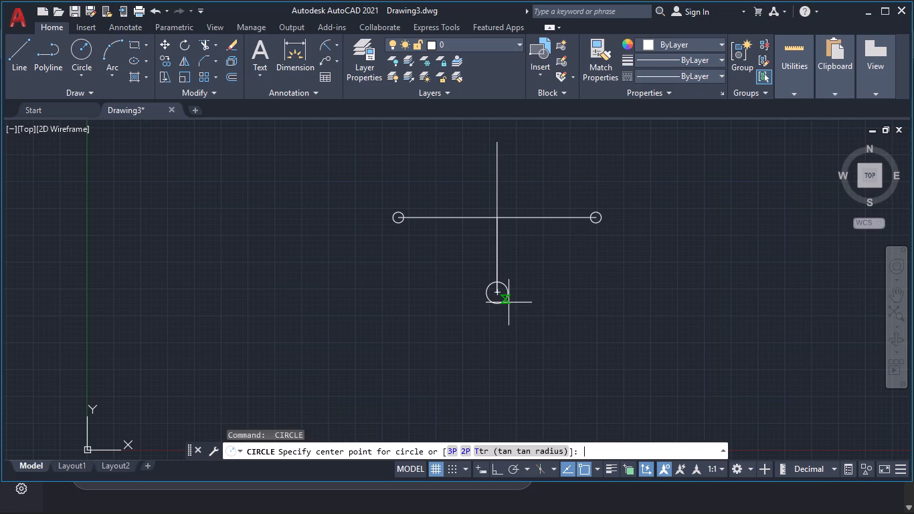
click(498, 143)
key(5)
key(Return)
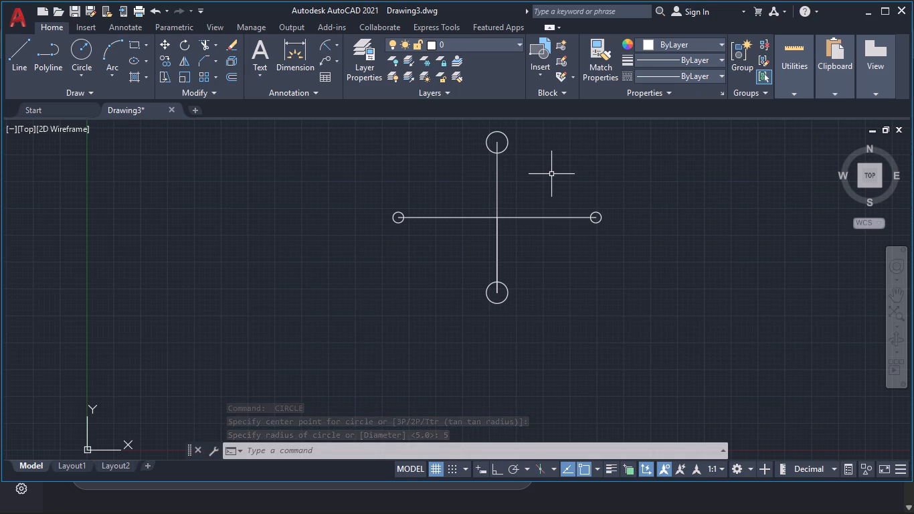
Draw a concentric circle of radius 11 mm around the 5 mm radius circle at the vertical centre line's upper end.
key(space)
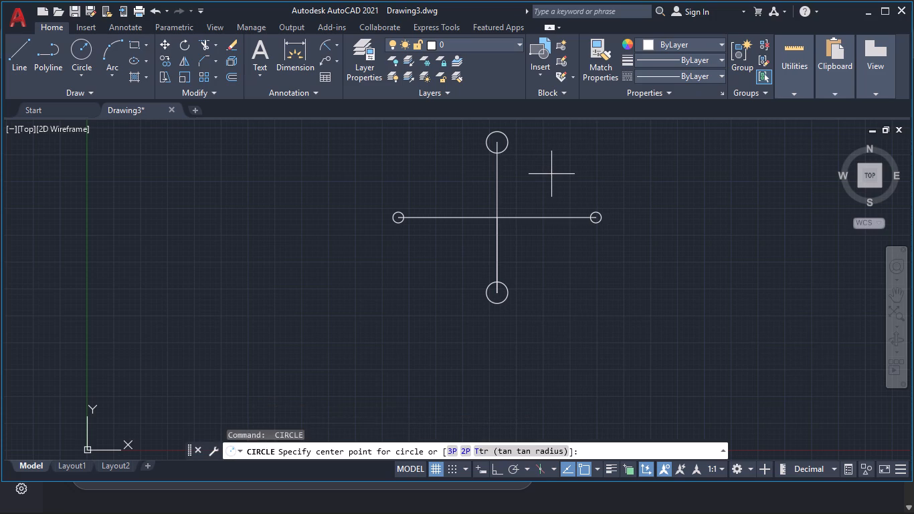
click(497, 145)
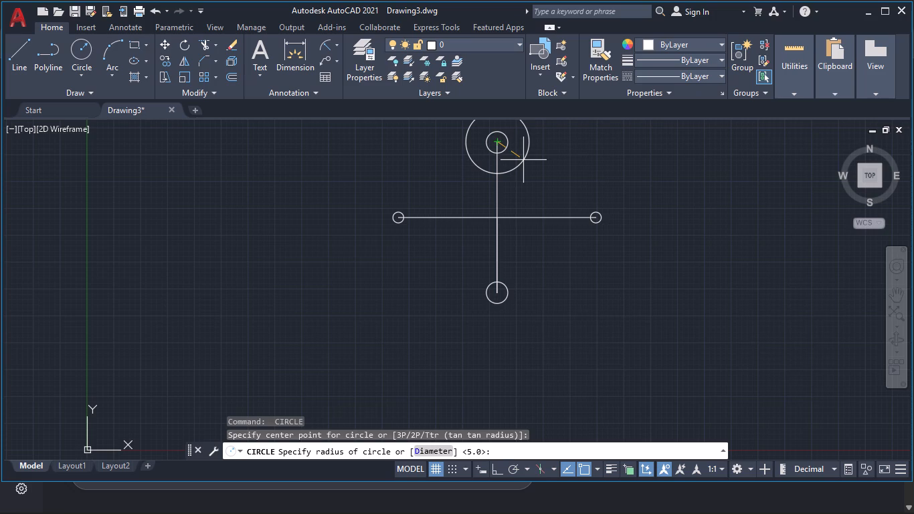
text(11)
key(Return)
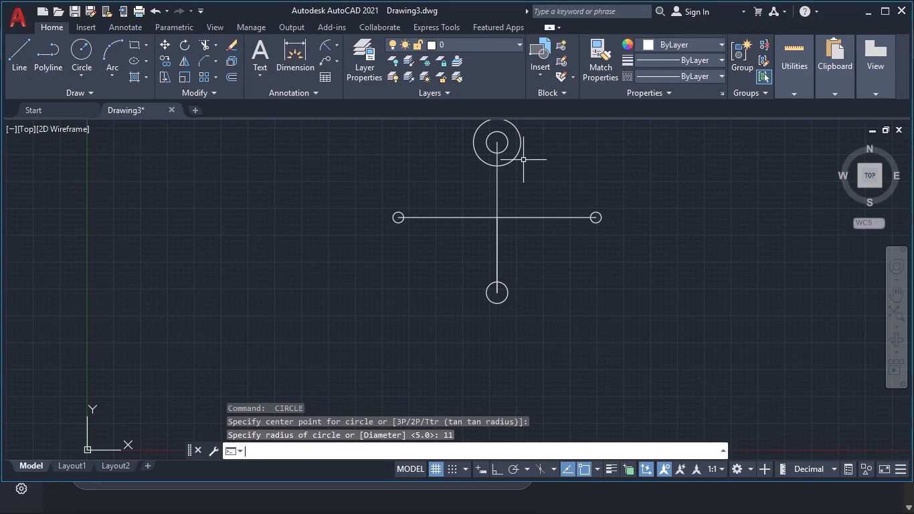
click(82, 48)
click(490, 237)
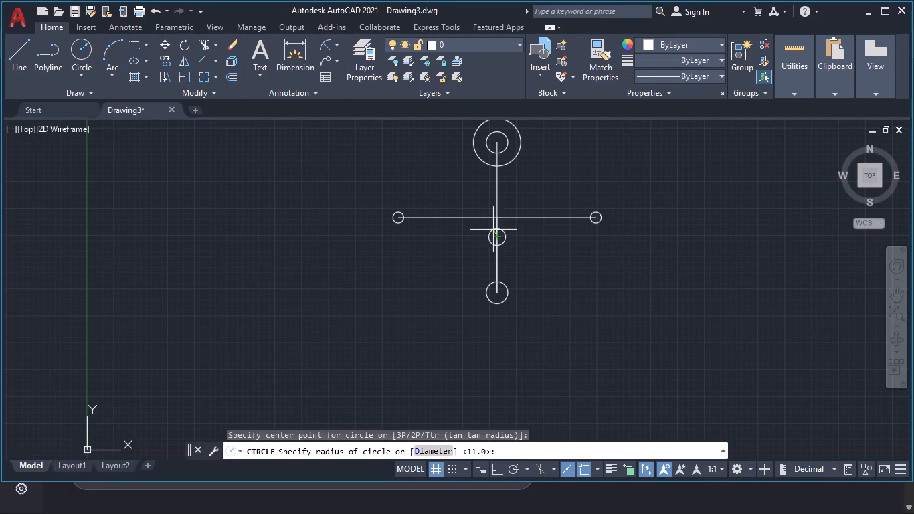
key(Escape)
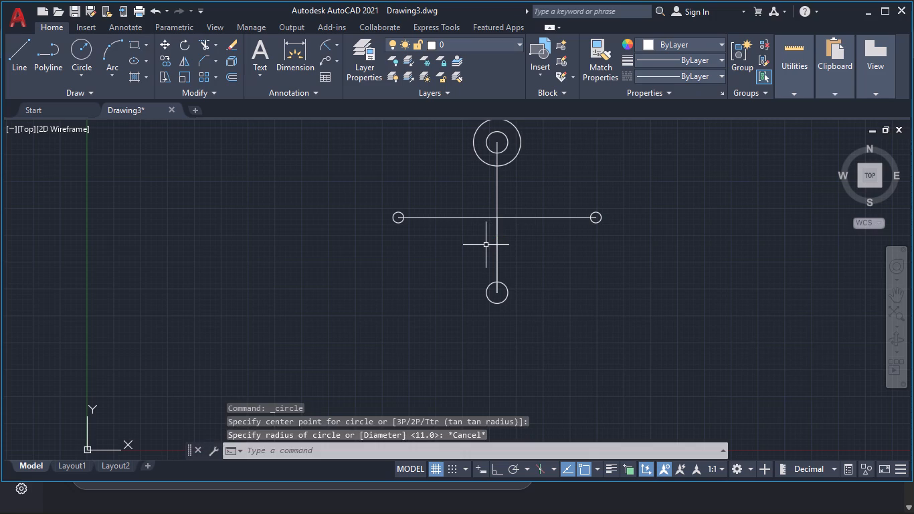
Draw a circle of radius 15 mm centred on the intersection of the horizontal and vertical centre lines.
click(84, 44)
click(496, 216)
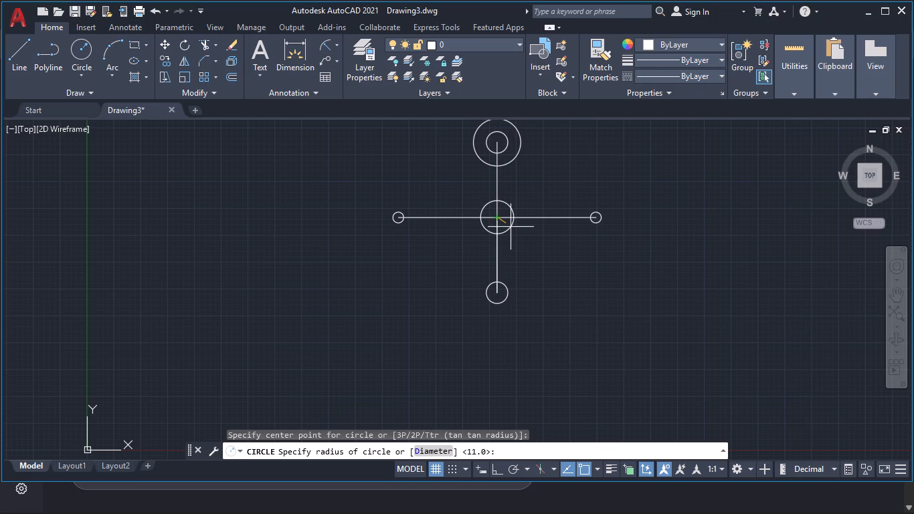
text(15)
key(Return)
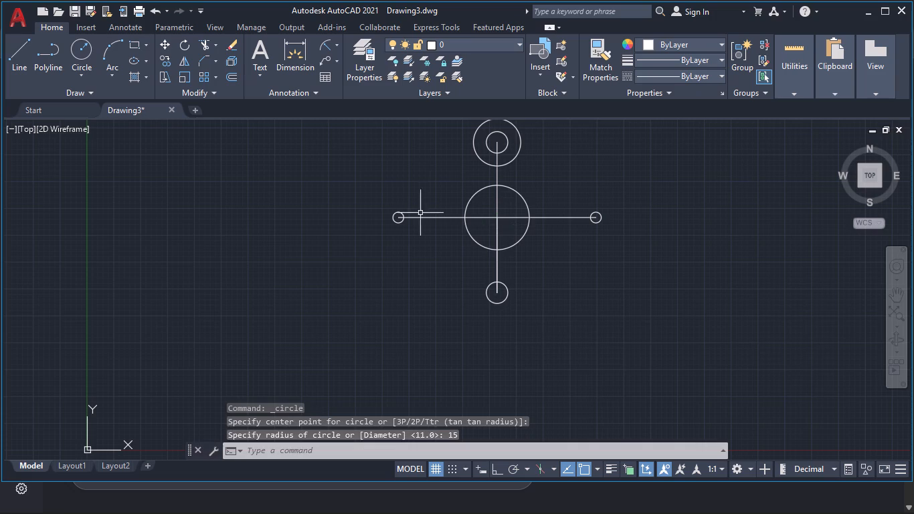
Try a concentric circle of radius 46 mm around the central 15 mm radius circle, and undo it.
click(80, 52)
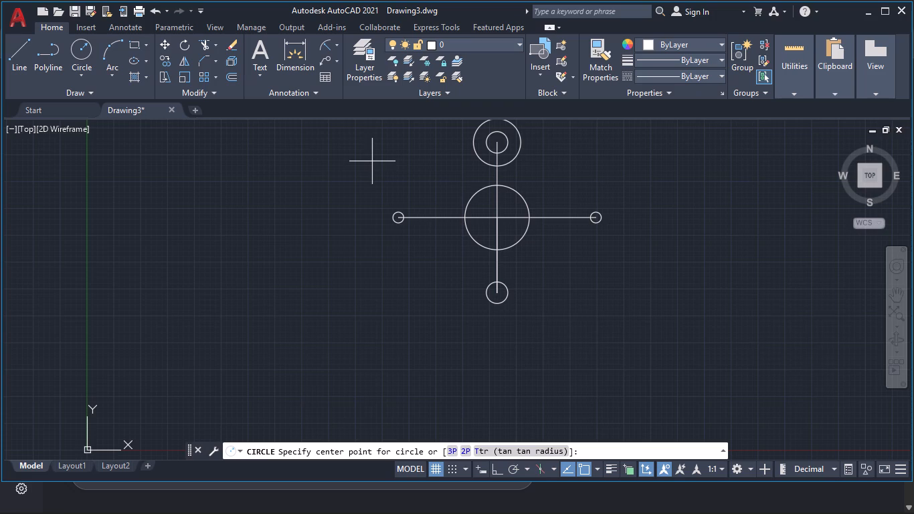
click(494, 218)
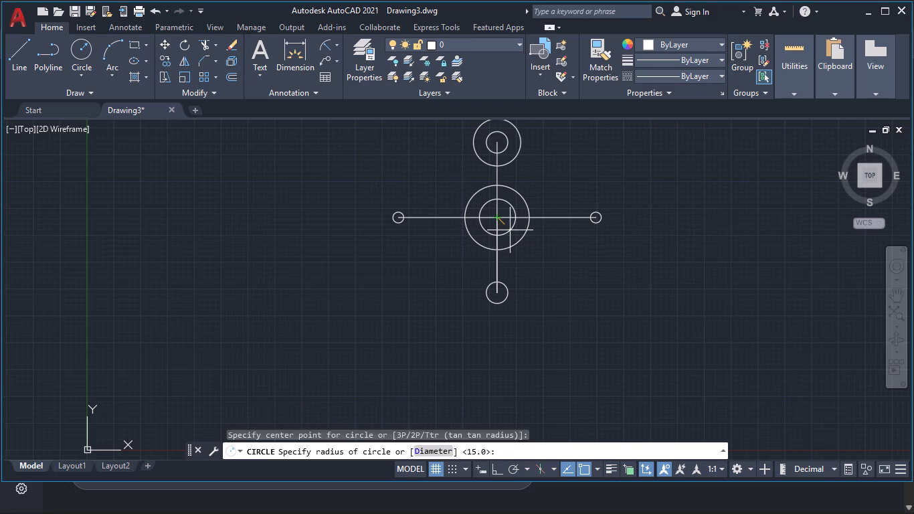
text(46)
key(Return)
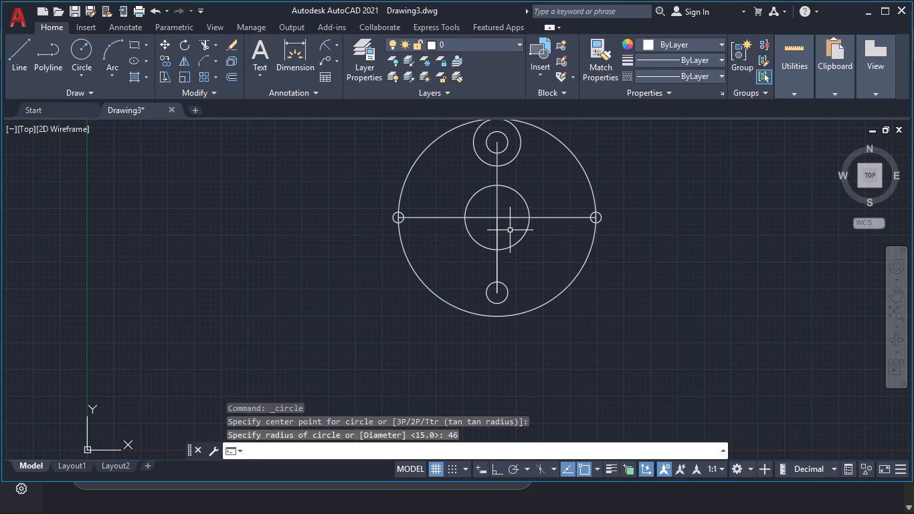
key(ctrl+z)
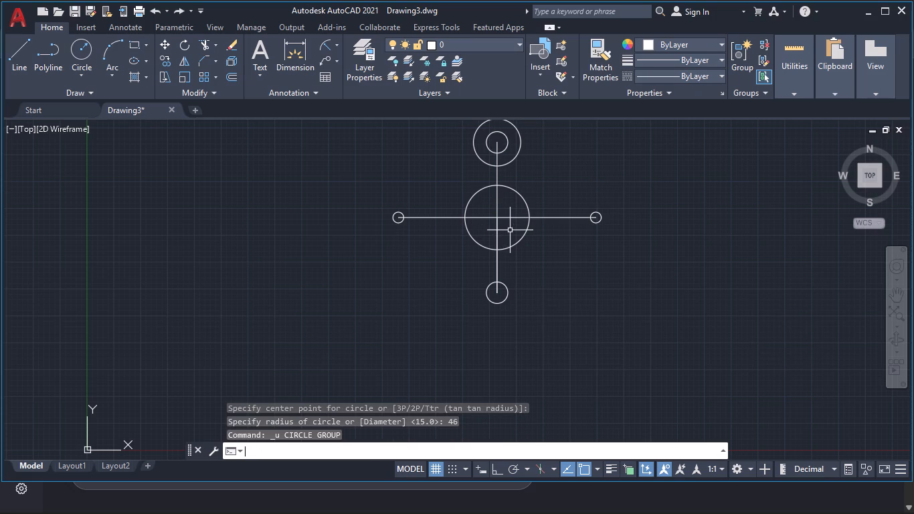
Draw a concentric circle of radius 23 mm around the 15 mm radius circle at the centre-line intersection.
click(89, 48)
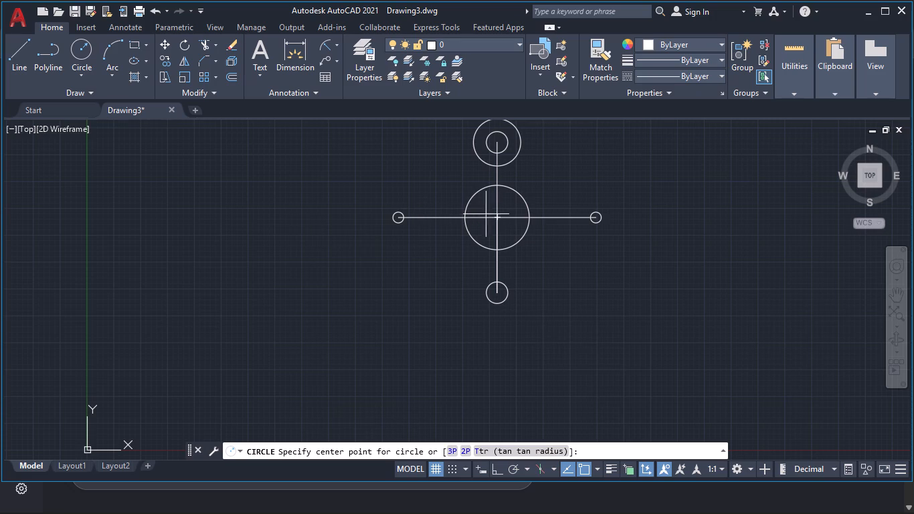
click(494, 214)
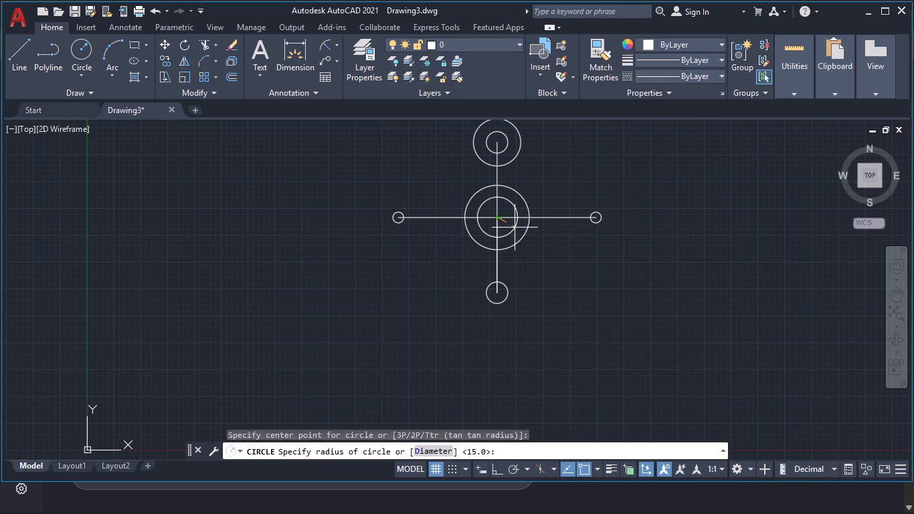
text(23)
key(Return)
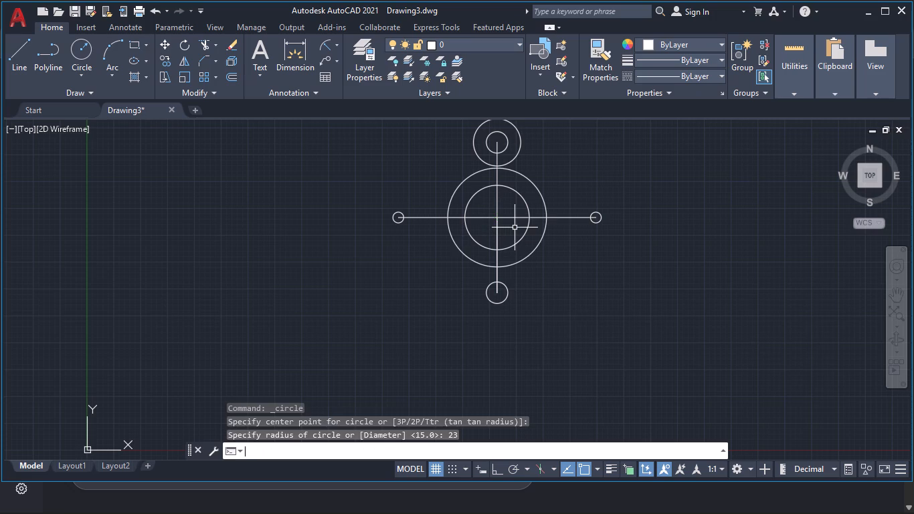
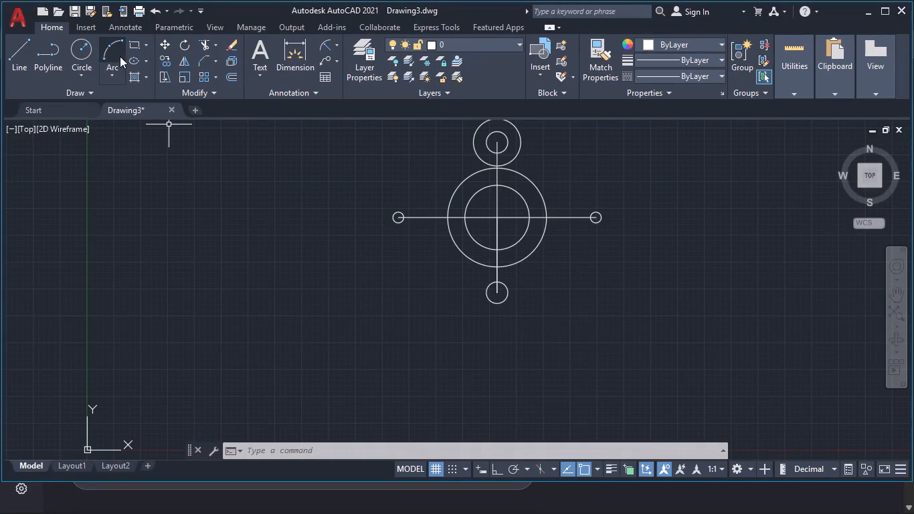
Draw a circle of radius 47.5 mm centred on the intersection of the horizontal and vertical centre lines.
click(90, 52)
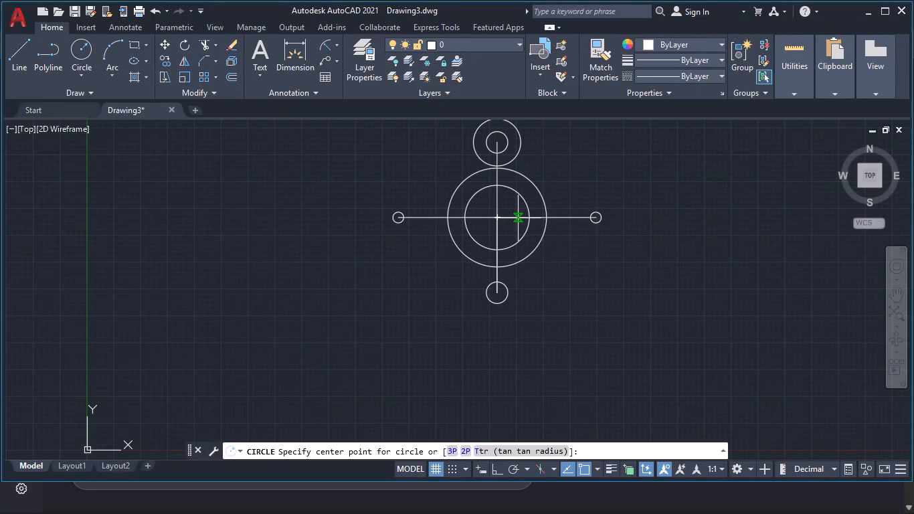
click(496, 217)
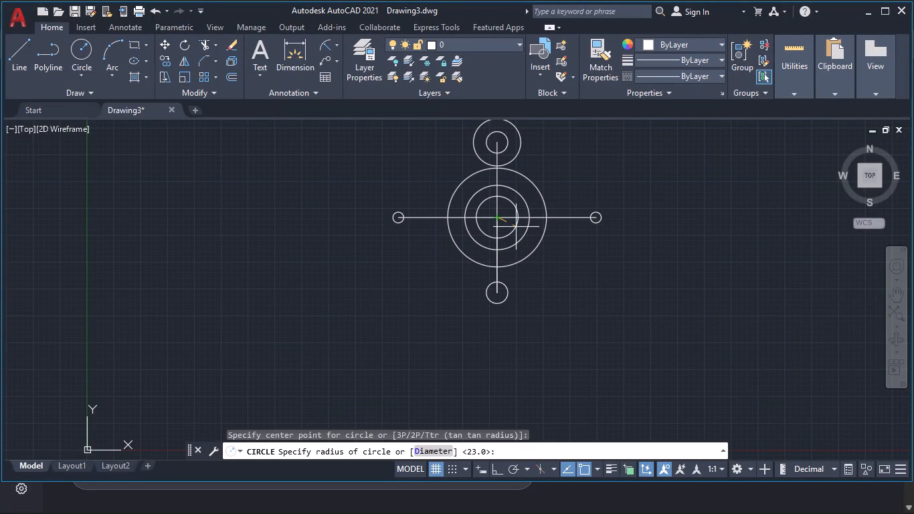
text(47.5)
key(Return)
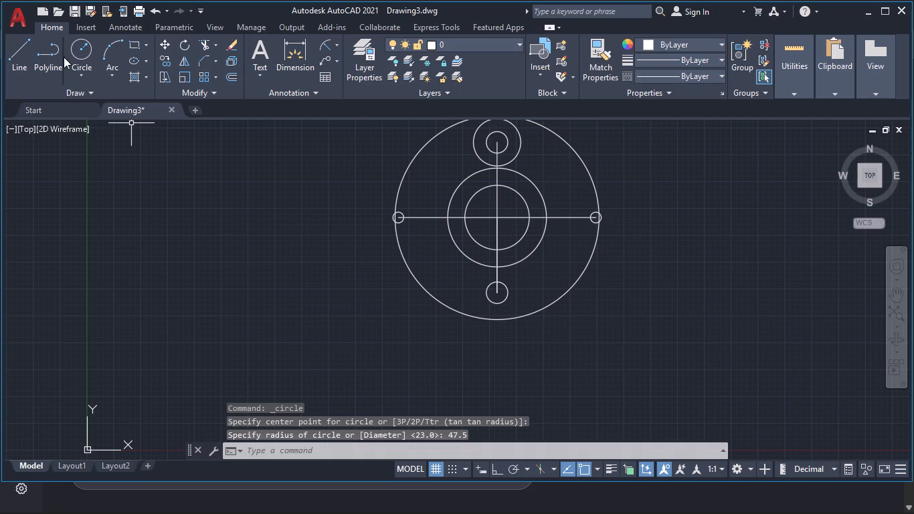
Draw a concentric circle of radius 11 mm around the small circle at the vertical centre line's lower end.
click(87, 48)
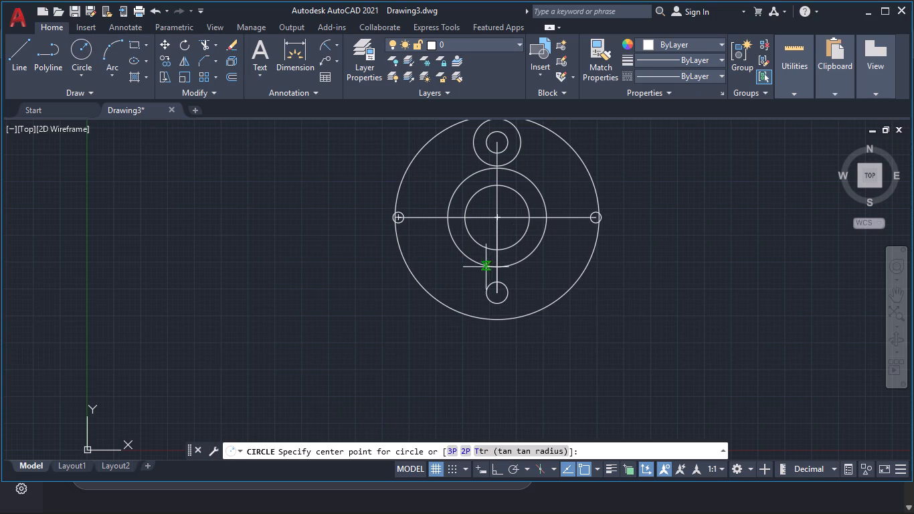
click(497, 292)
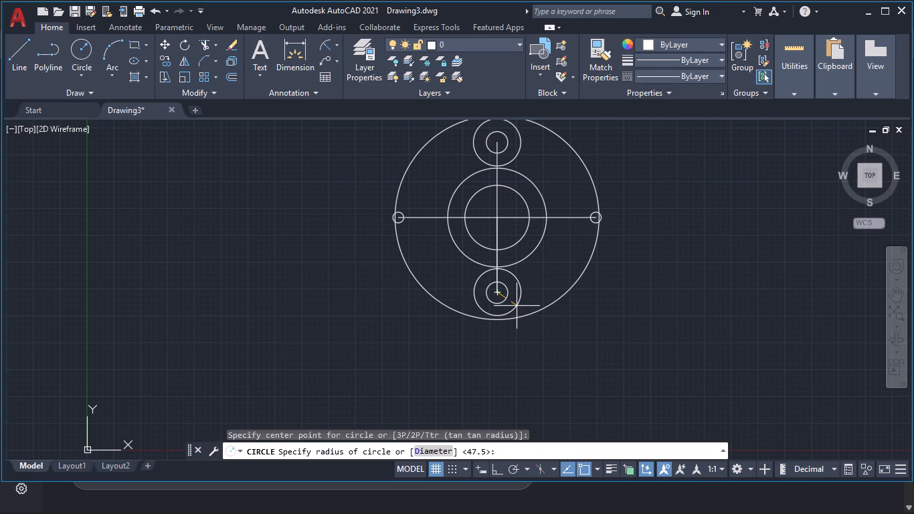
text(11)
key(Return)
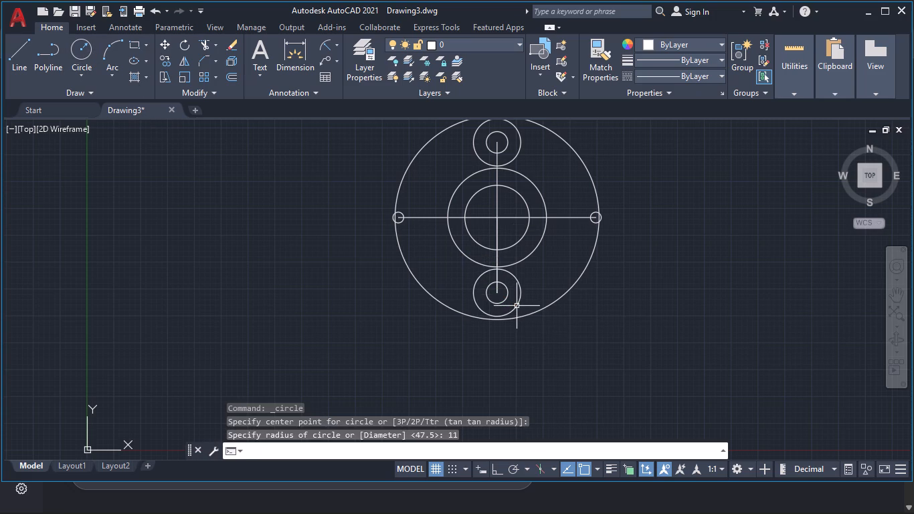
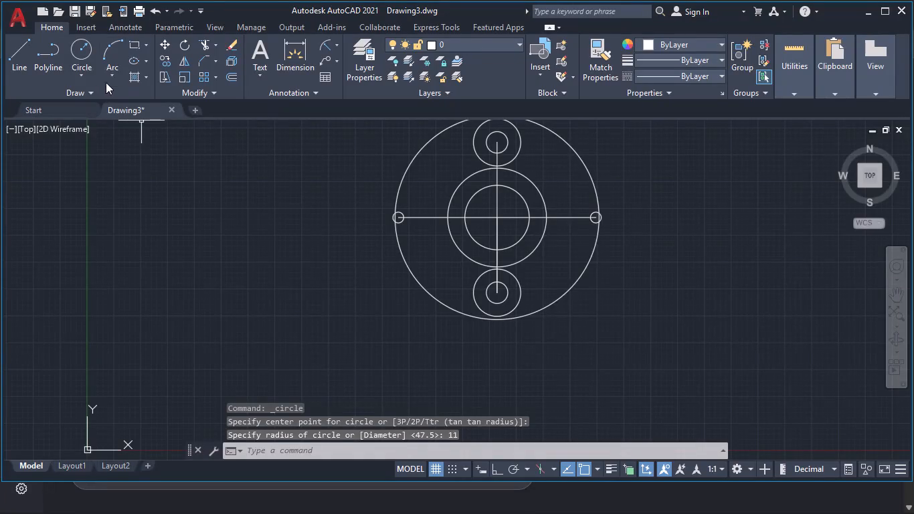
Draw a circle of diameter 142 mm centred on the intersection of the horizontal and vertical centre lines.
click(82, 75)
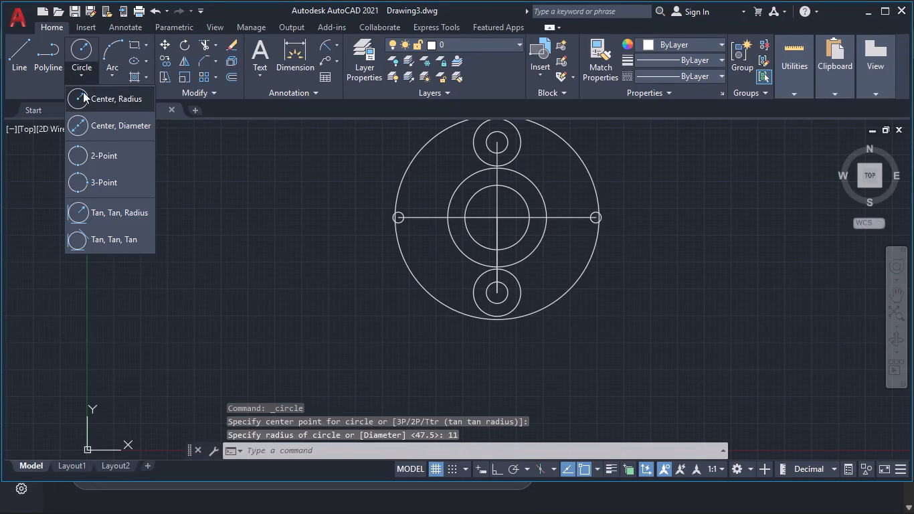
click(96, 117)
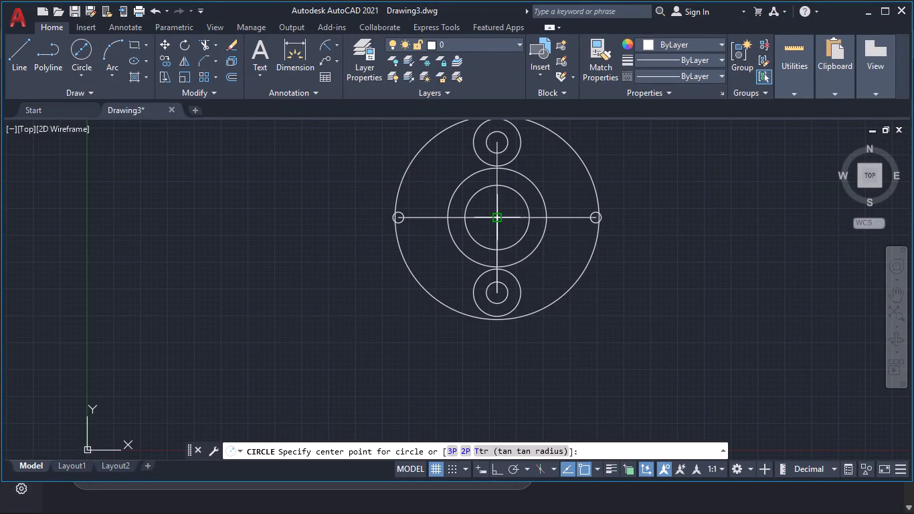
click(497, 218)
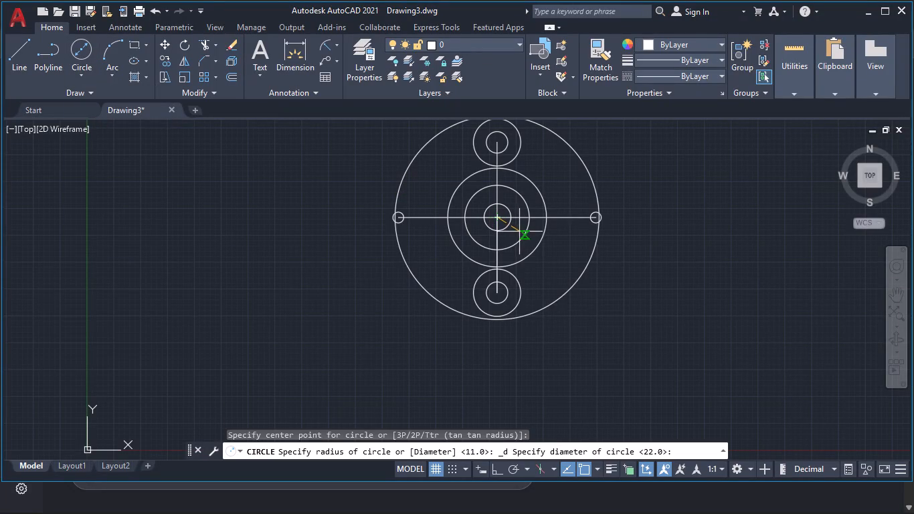
text(142)
key(Return)
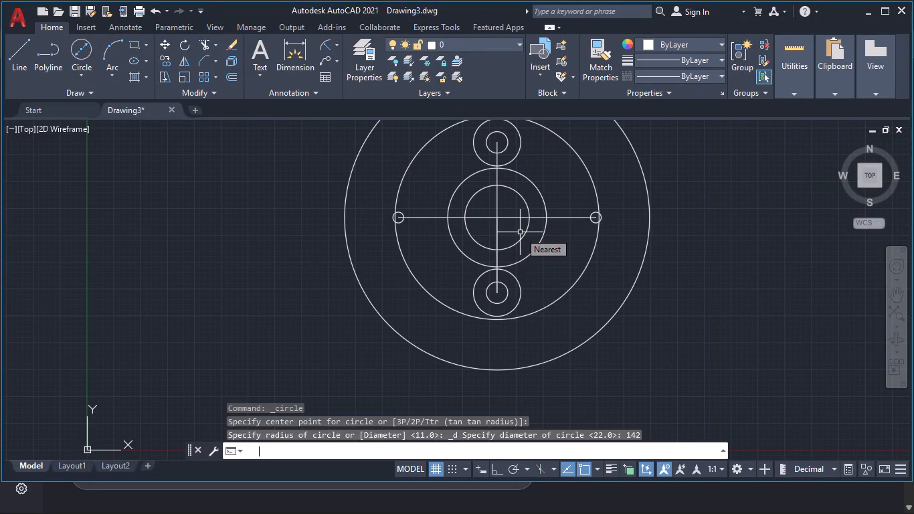
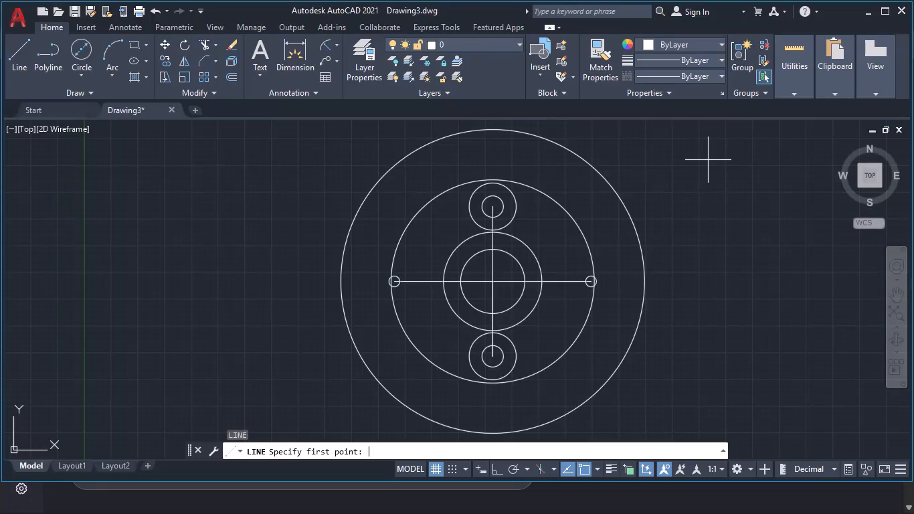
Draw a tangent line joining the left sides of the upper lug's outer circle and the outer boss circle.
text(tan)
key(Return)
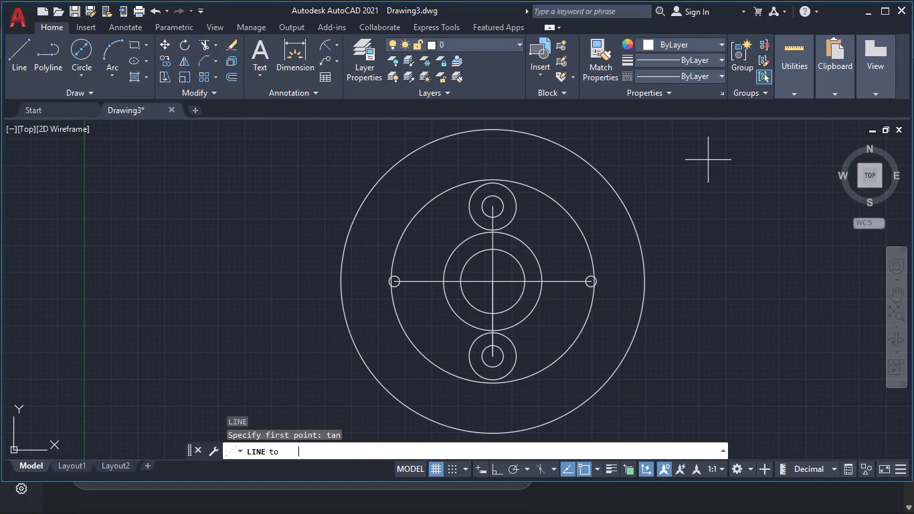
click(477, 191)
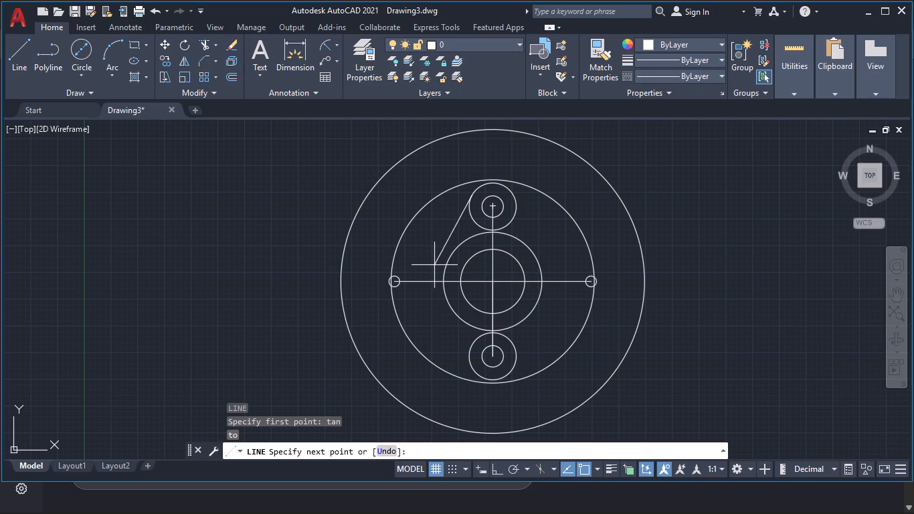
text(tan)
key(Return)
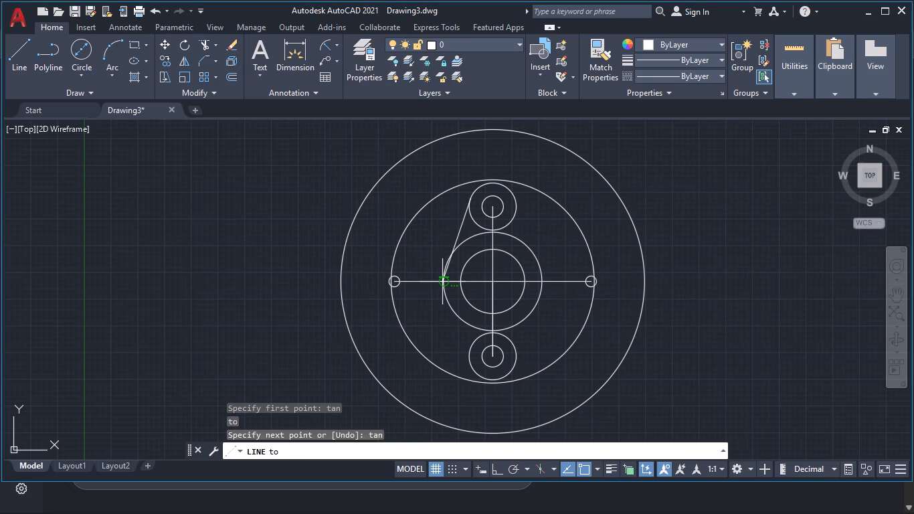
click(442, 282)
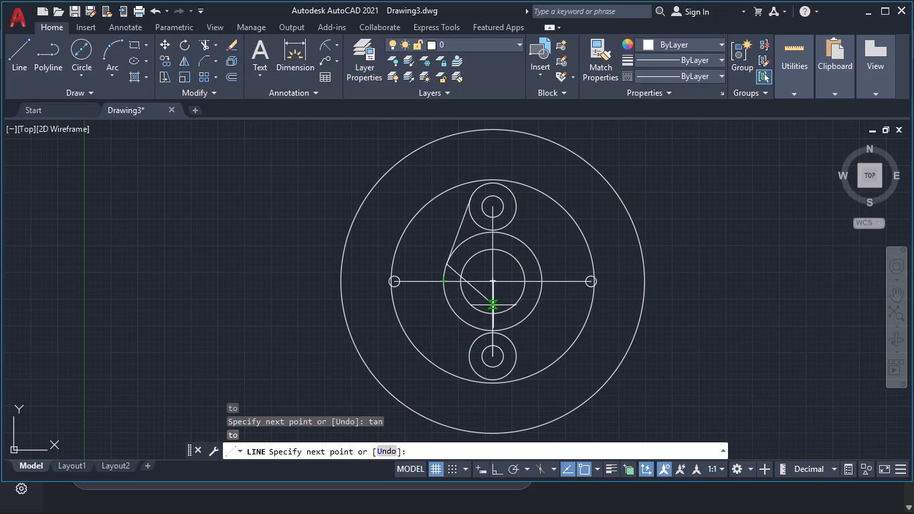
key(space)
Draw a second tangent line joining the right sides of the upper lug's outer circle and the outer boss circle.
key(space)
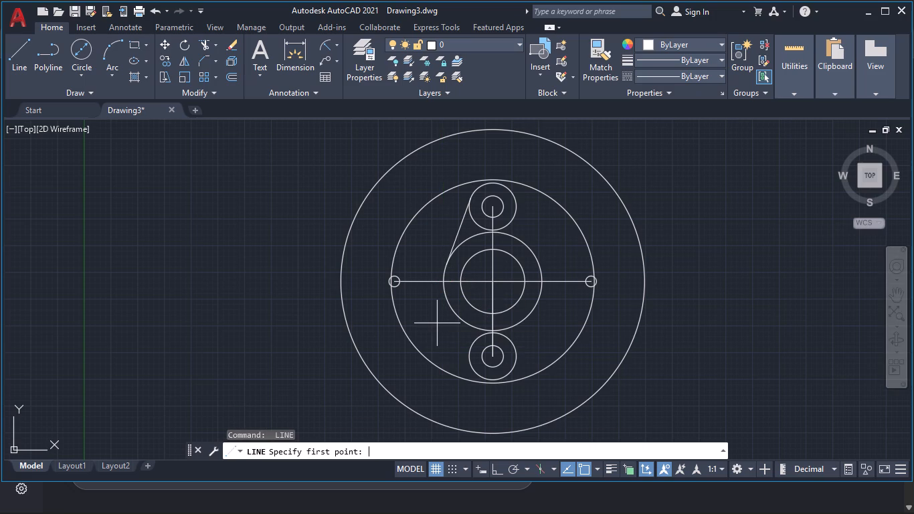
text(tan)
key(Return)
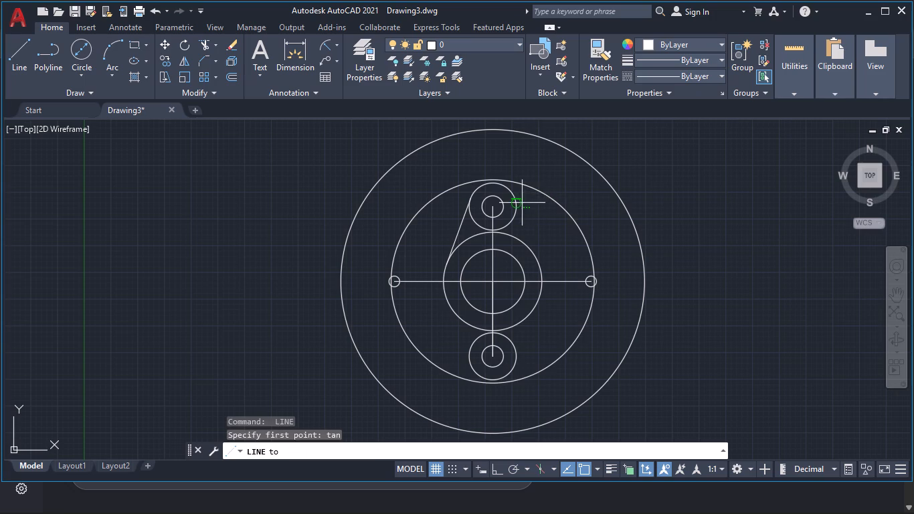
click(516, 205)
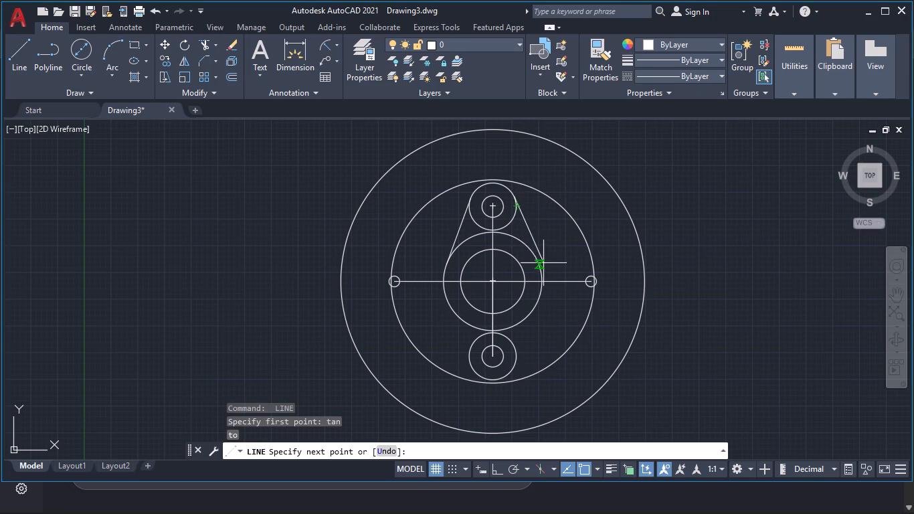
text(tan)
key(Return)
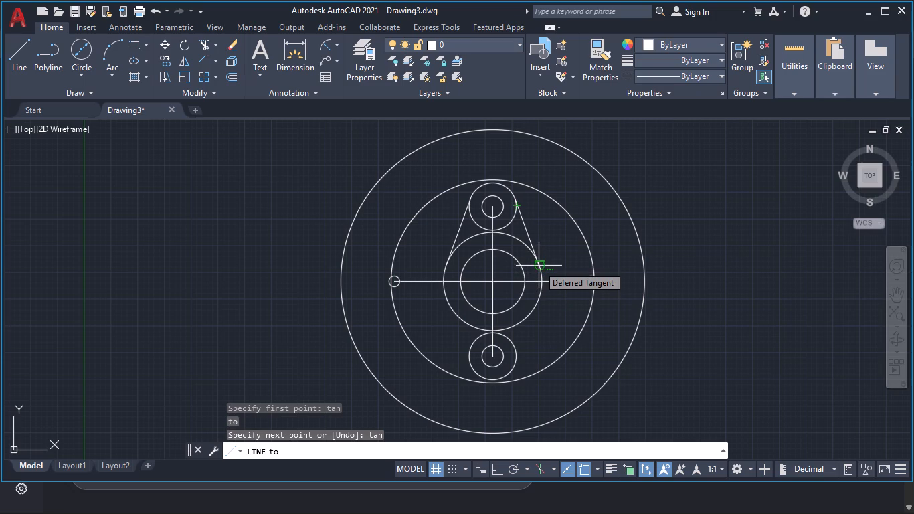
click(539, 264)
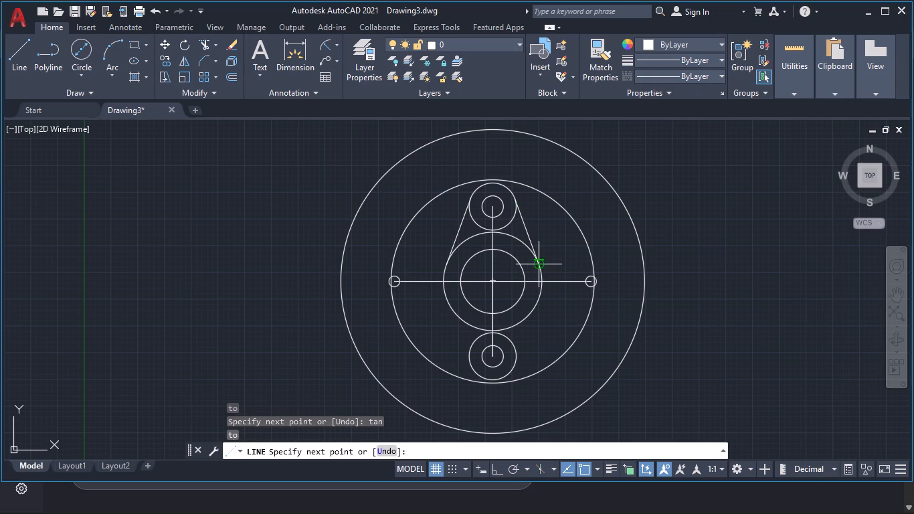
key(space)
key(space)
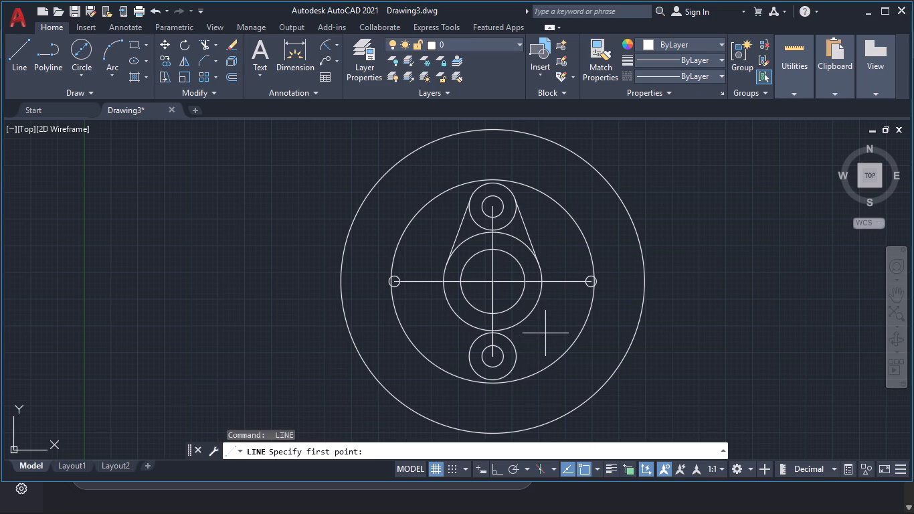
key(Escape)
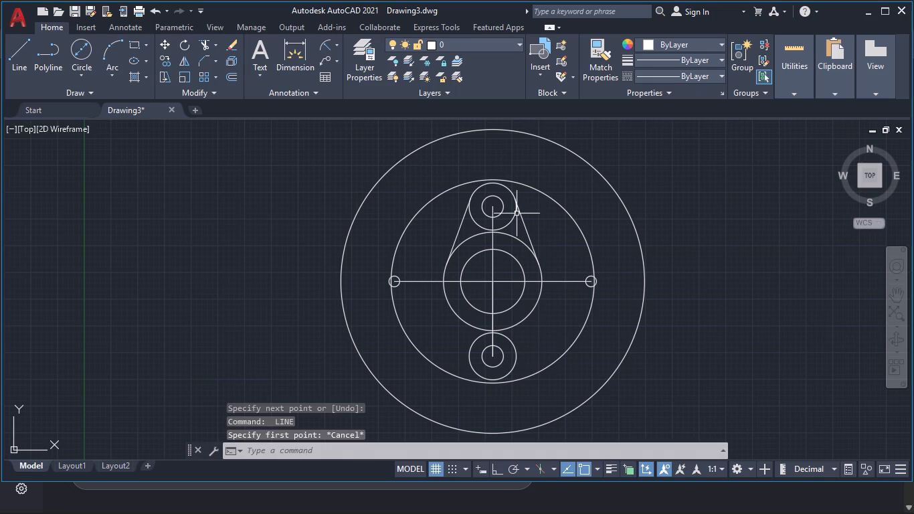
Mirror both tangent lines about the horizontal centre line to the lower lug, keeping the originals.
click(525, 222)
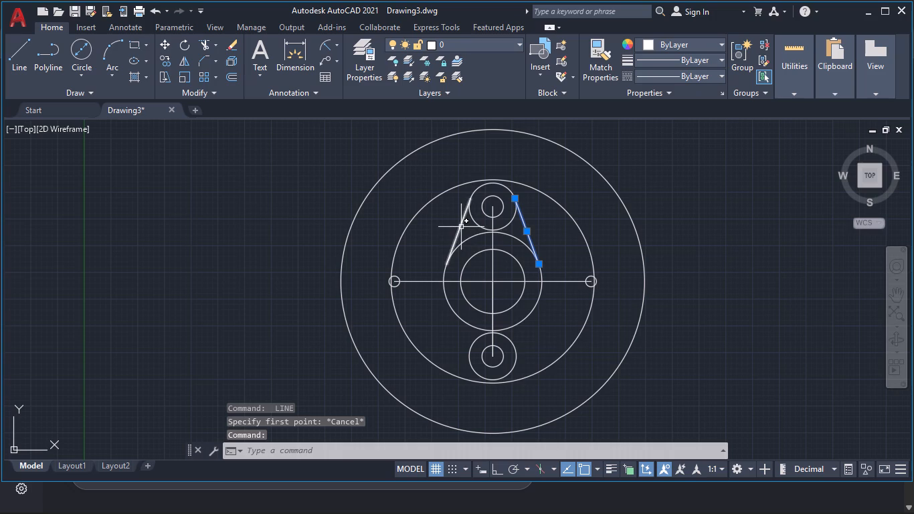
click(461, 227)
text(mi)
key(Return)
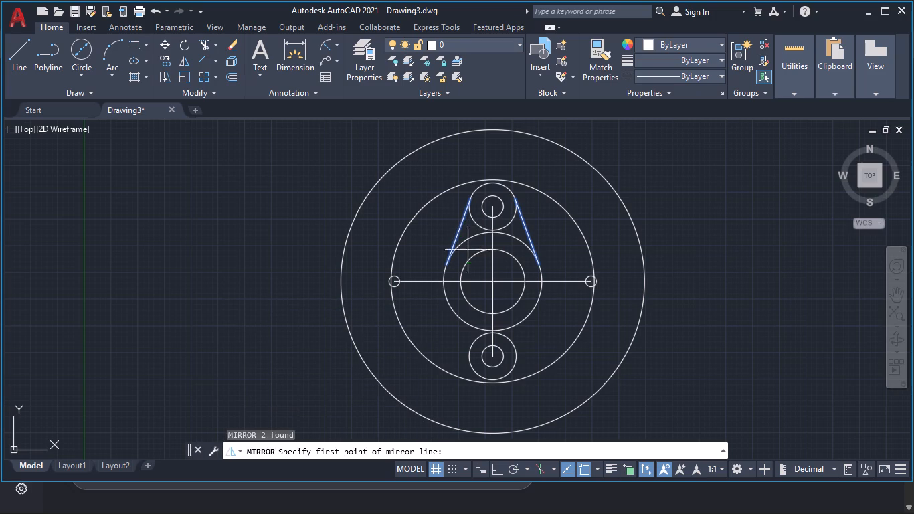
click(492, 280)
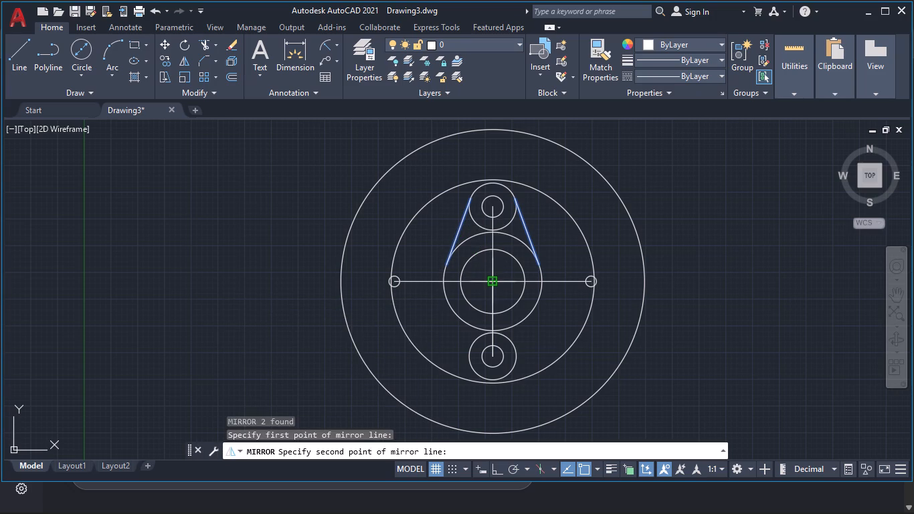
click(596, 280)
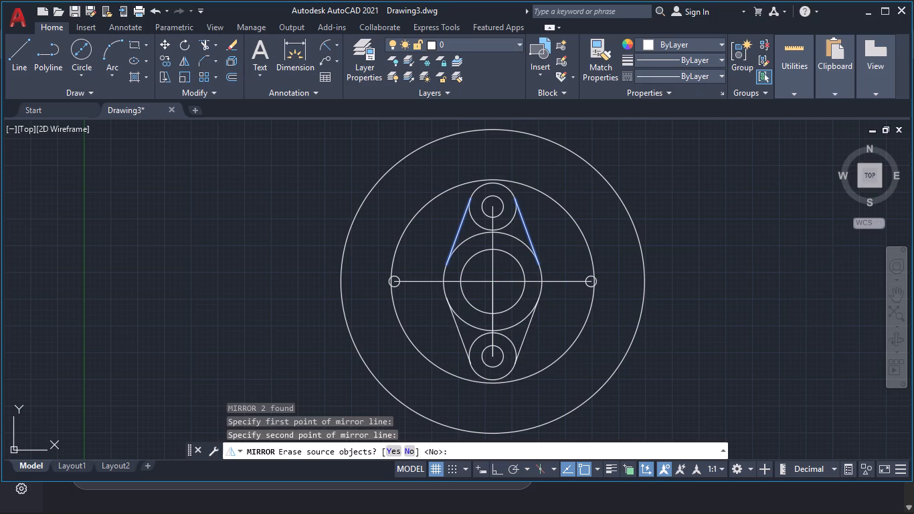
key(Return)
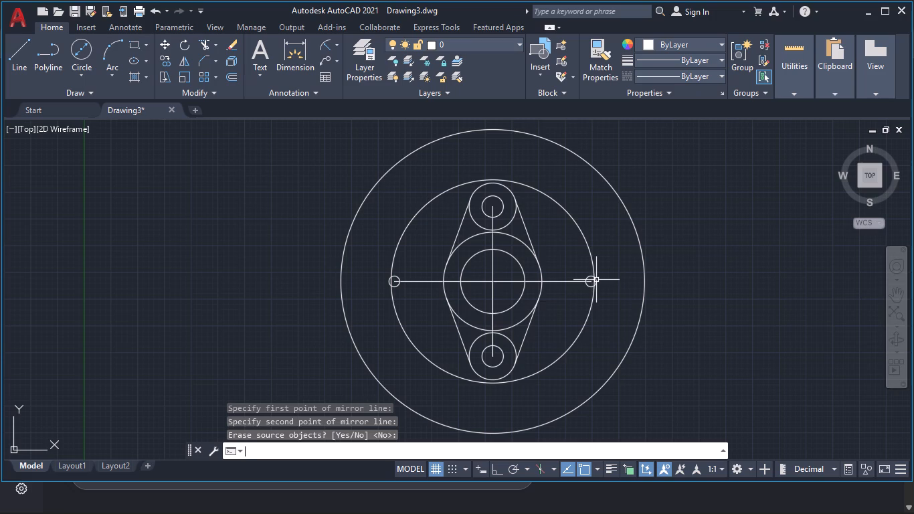
Trim away the inner arc of the upper lug's outer circle and the vertical centre line above the outer boss circle.
text(tr)
key(Return)
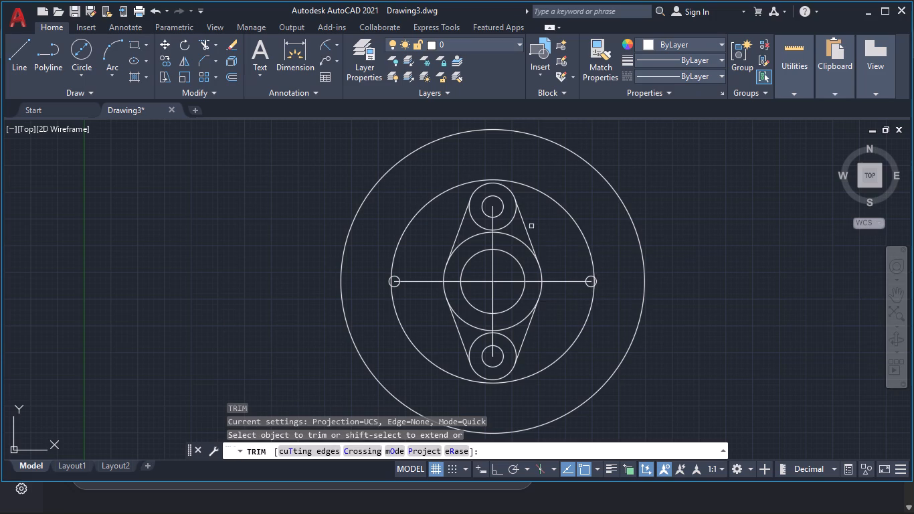
click(507, 226)
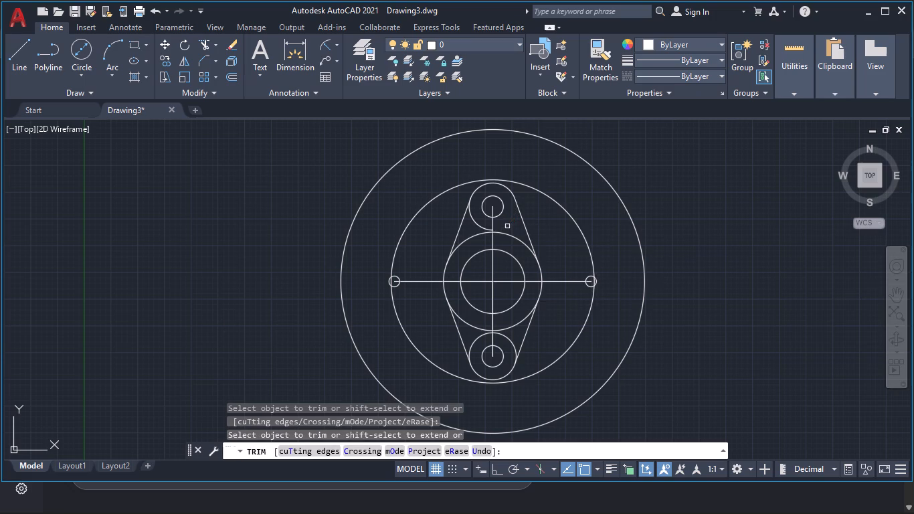
click(475, 227)
click(500, 226)
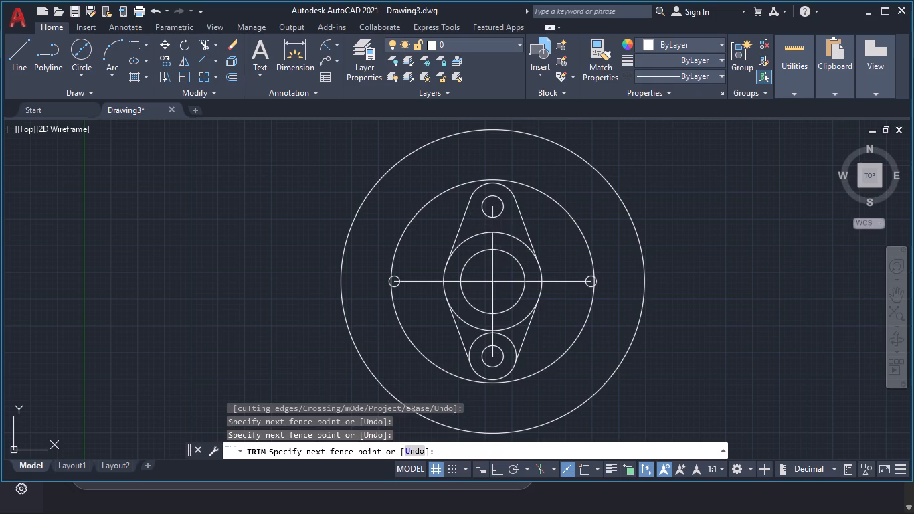
click(492, 209)
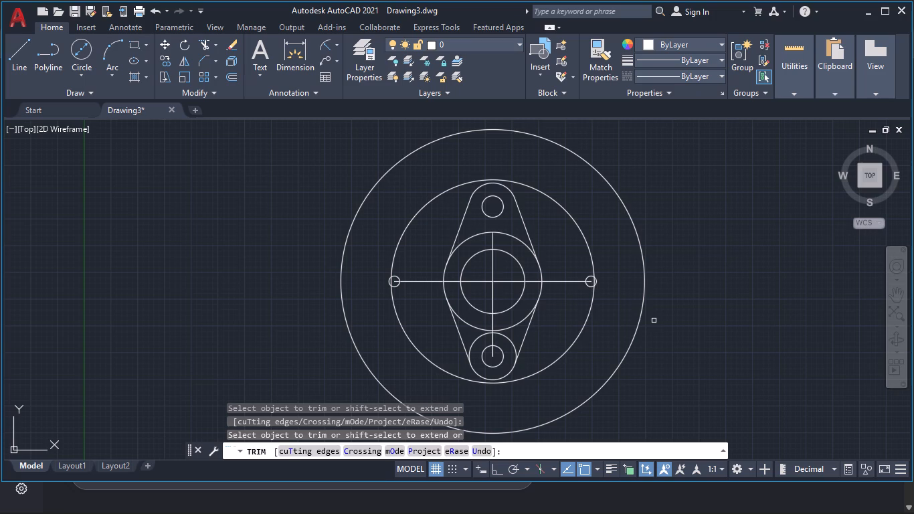
key(Escape)
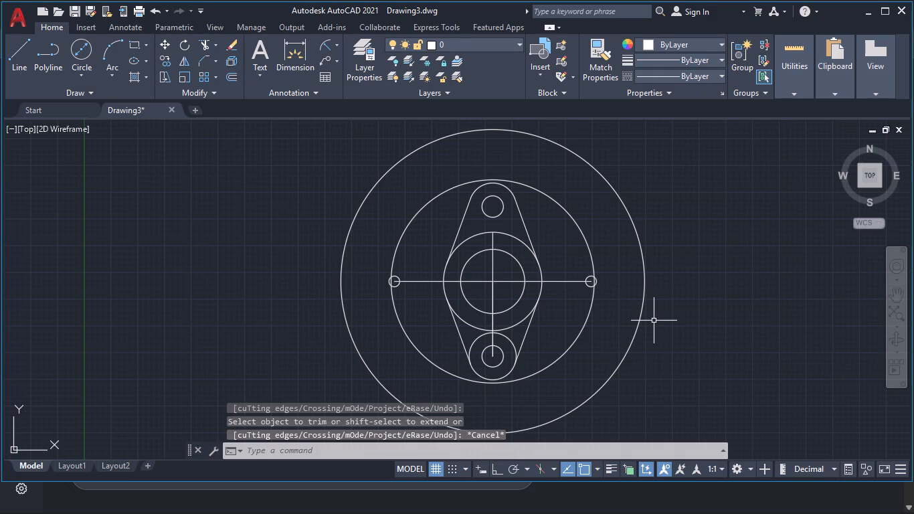
Draw a circle of radius 31 mm centred on the intersection of the centre lines.
click(85, 75)
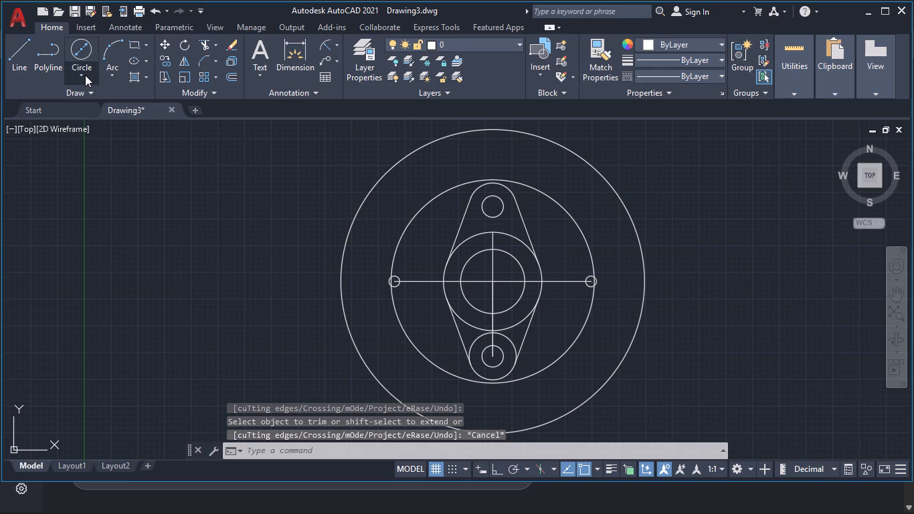
click(89, 98)
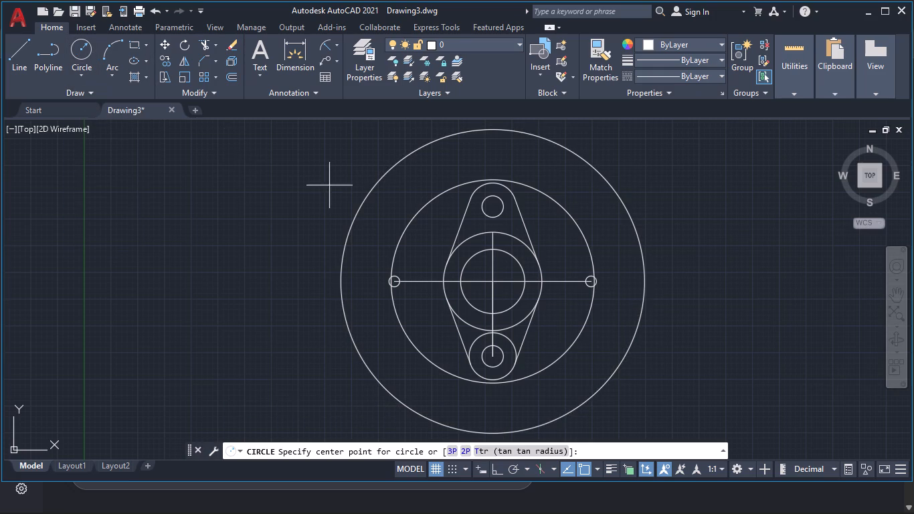
click(493, 281)
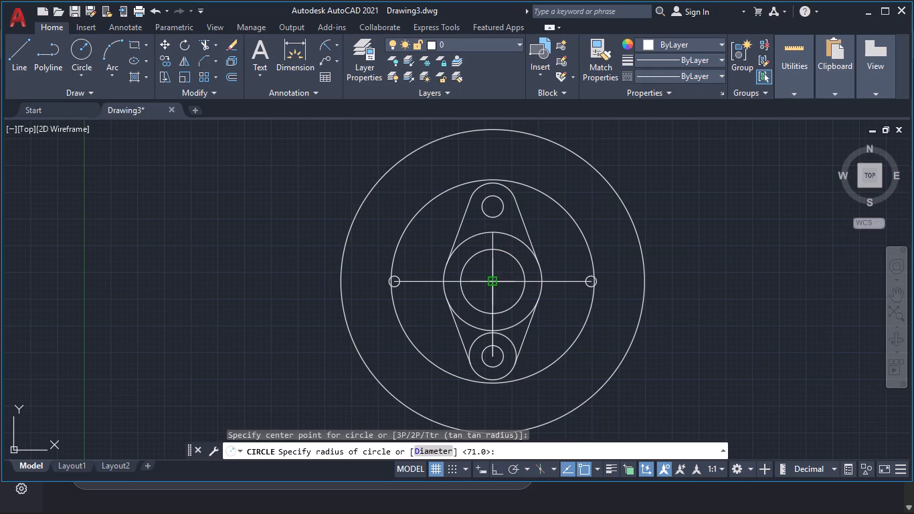
text(31)
key(Return)
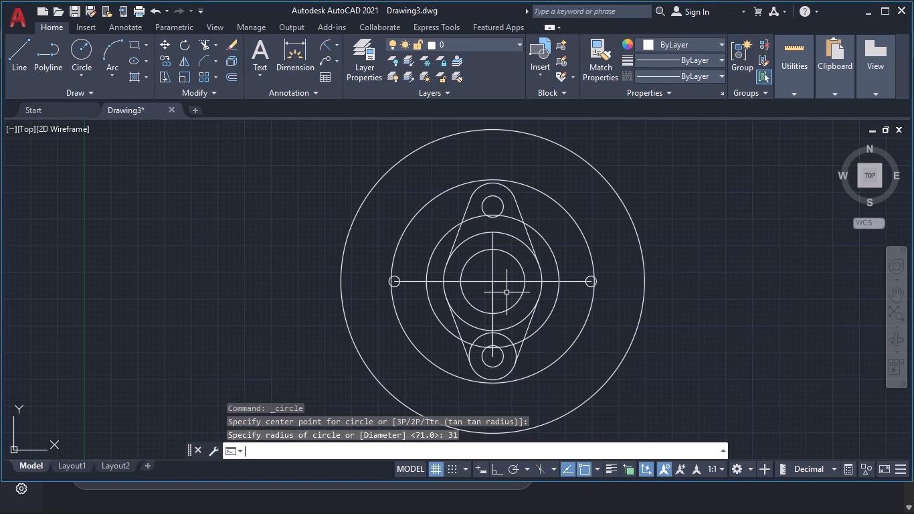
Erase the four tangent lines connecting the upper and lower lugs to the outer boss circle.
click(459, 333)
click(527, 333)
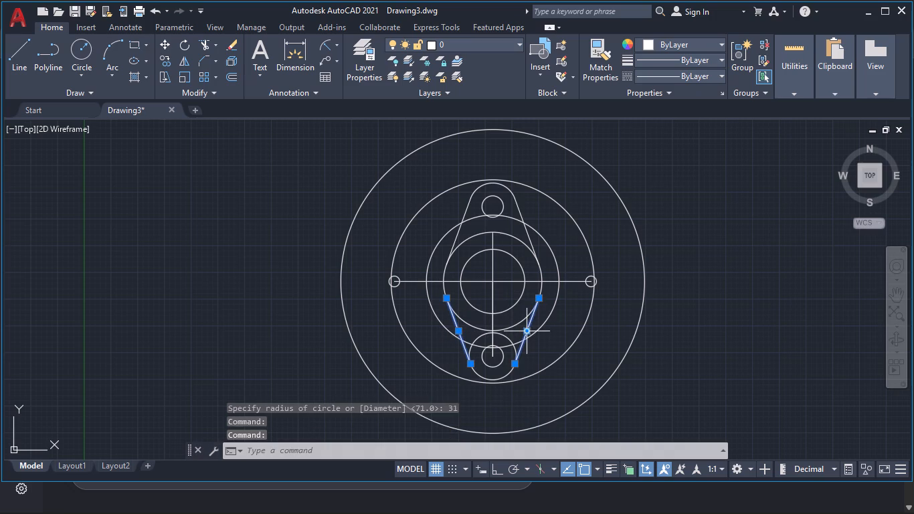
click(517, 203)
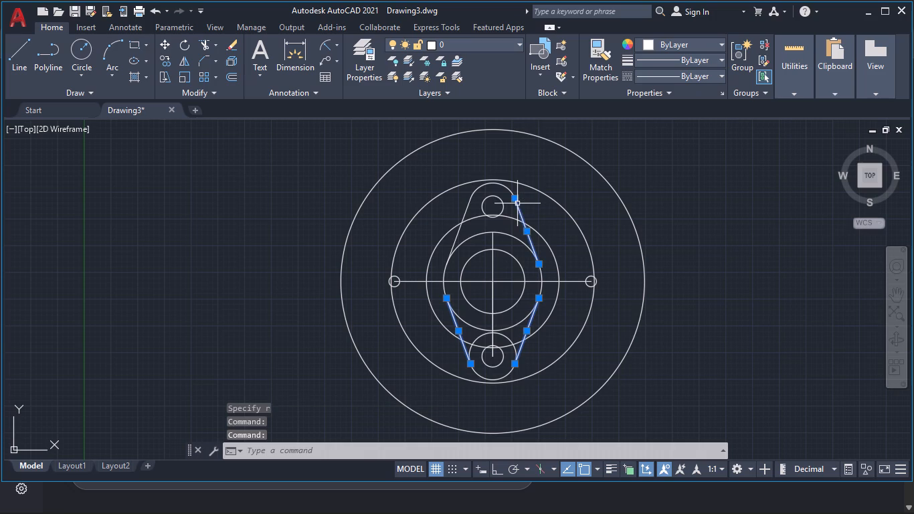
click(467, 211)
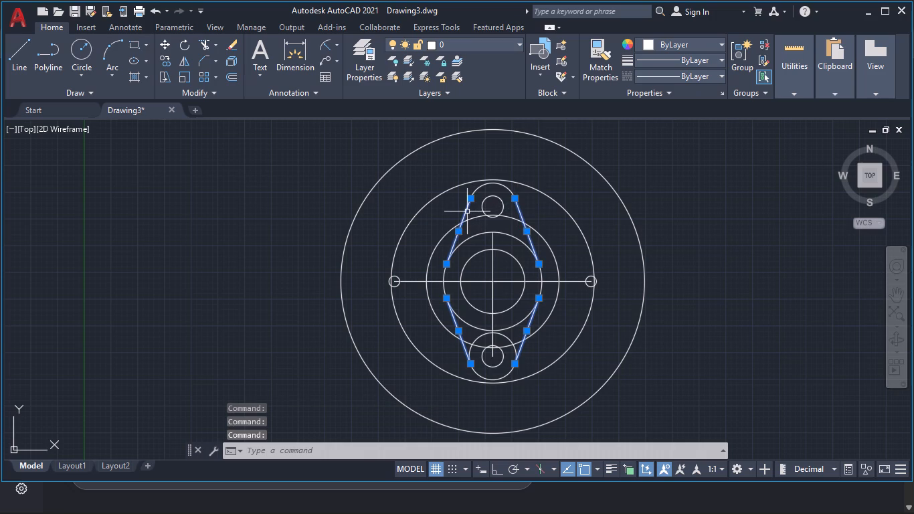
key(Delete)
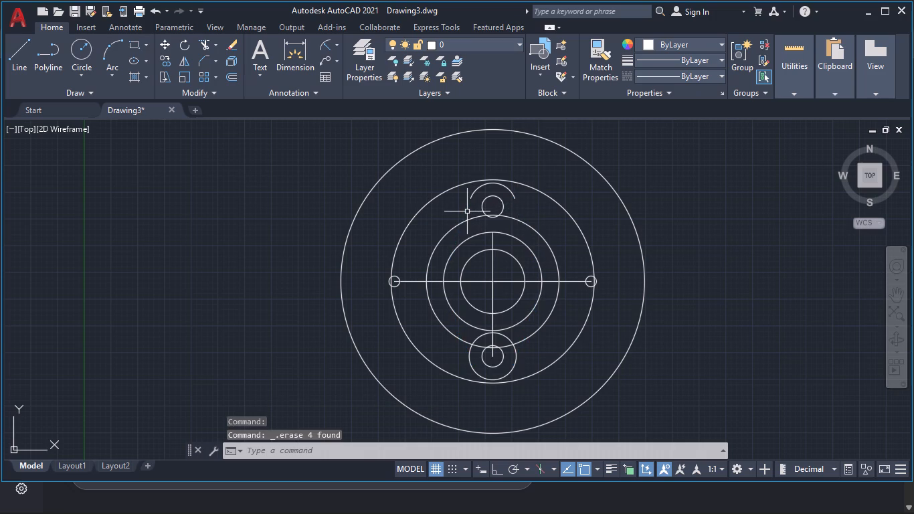
Draw a line tangent to the upper lug's arc and the outermost boss circle on the lug's left side.
text(li)
key(BackSpace)
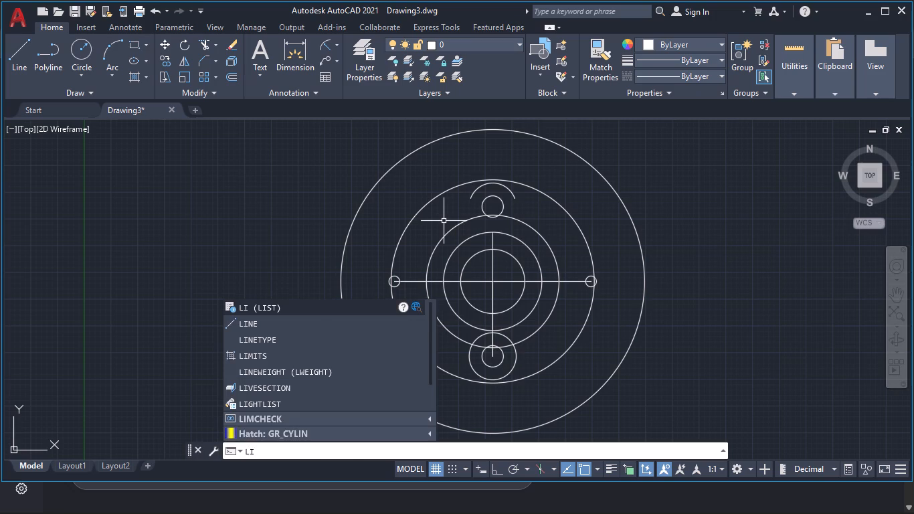
key(Return)
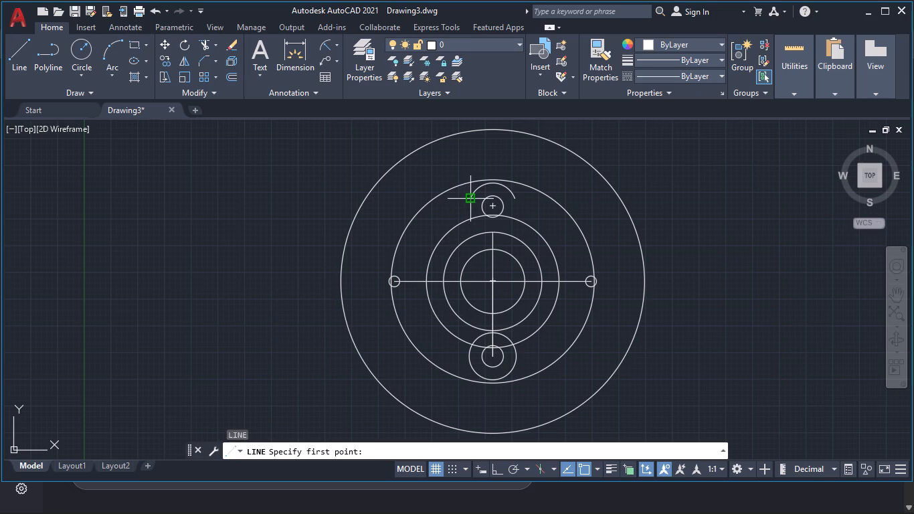
text(tan)
key(Return)
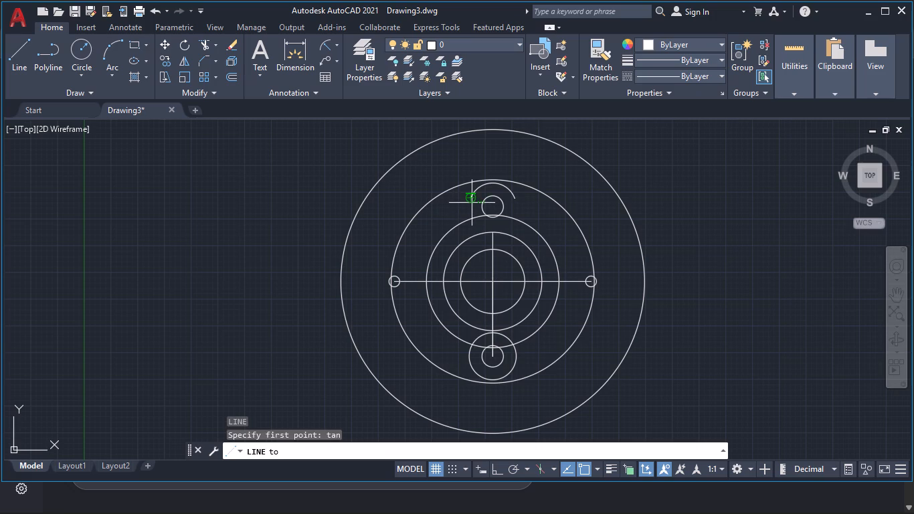
click(472, 199)
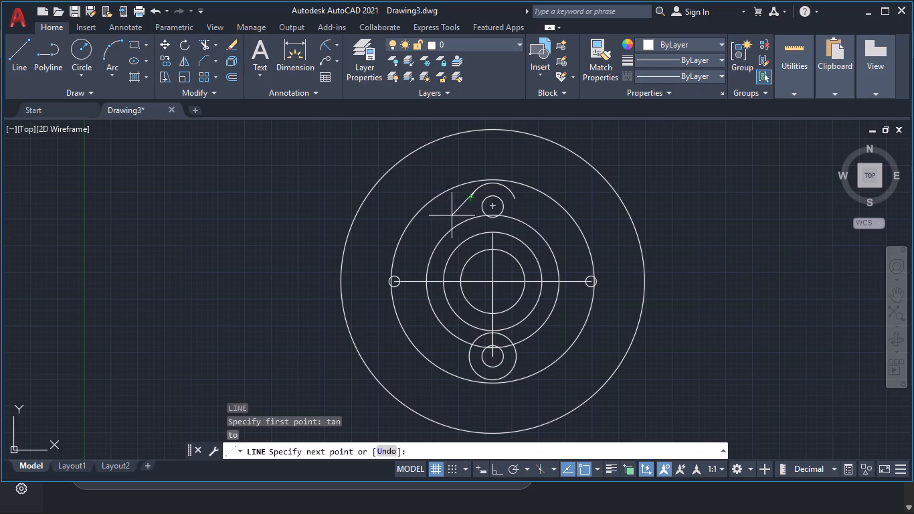
text(tan)
key(Return)
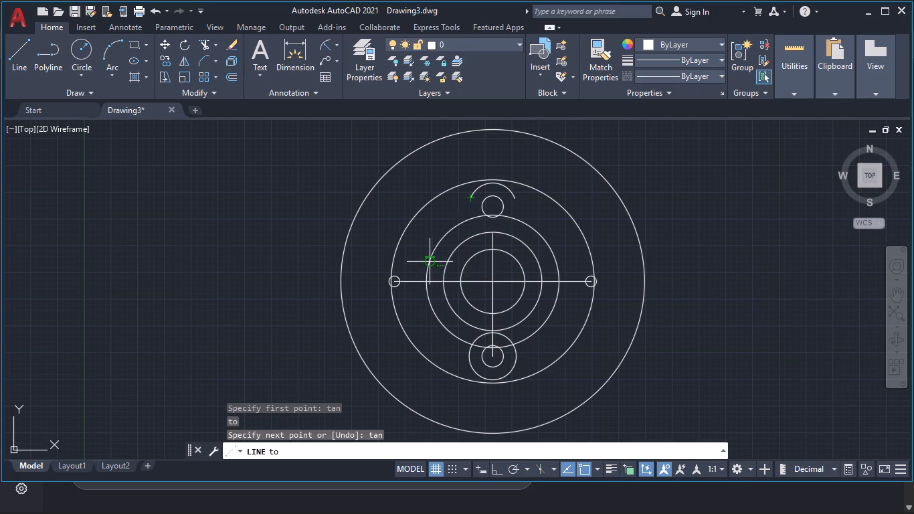
click(428, 261)
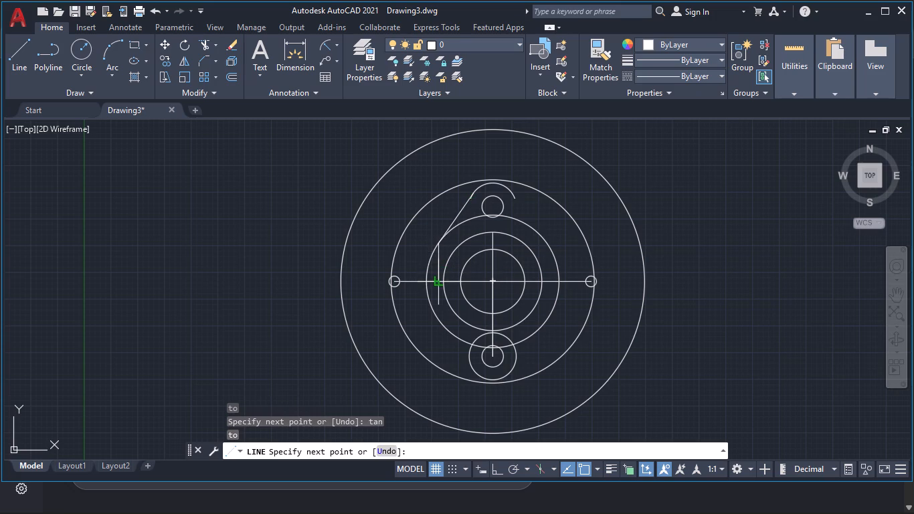
key(space)
Draw a matching tangent line from the upper lug's arc to the outermost boss circle on the lug's right side.
key(space)
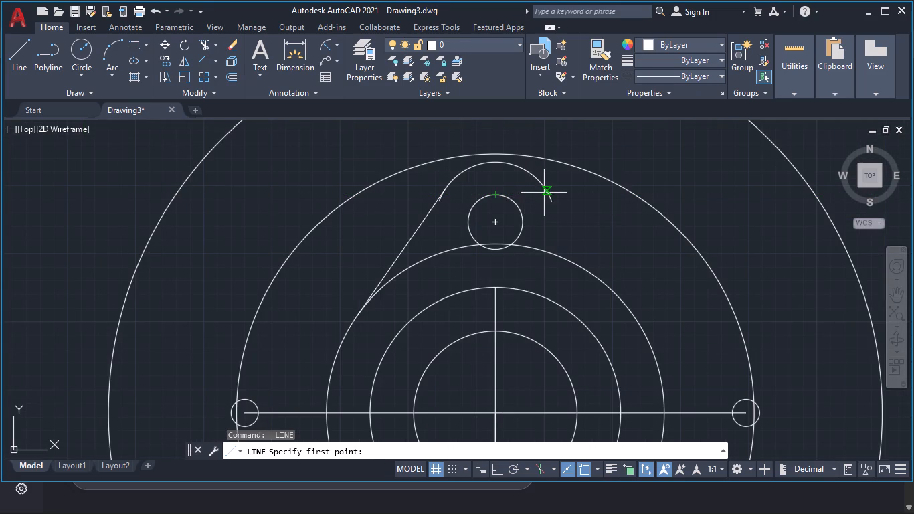
text(tan)
key(Return)
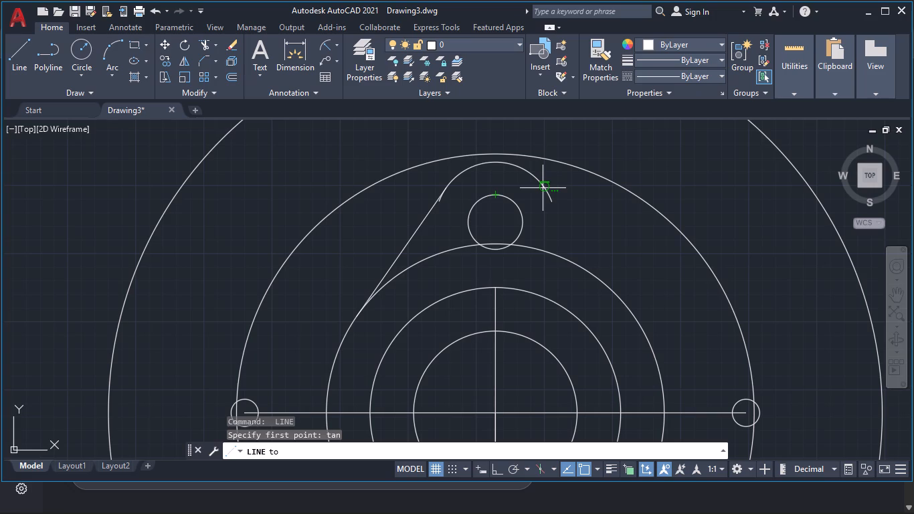
click(543, 185)
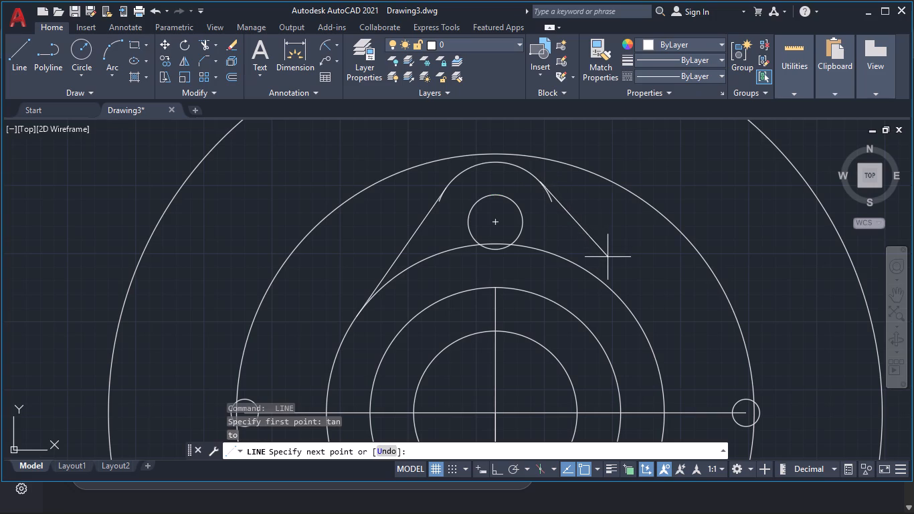
text(tan)
key(Return)
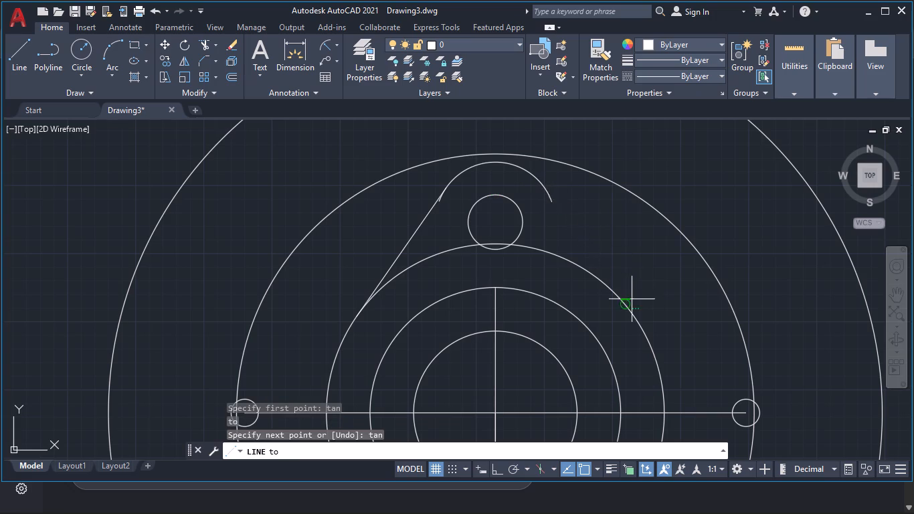
click(634, 318)
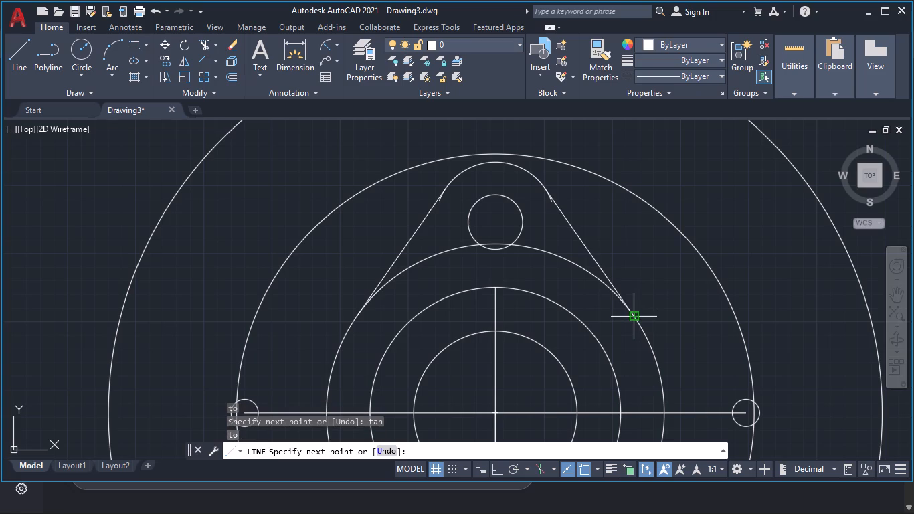
key(space)
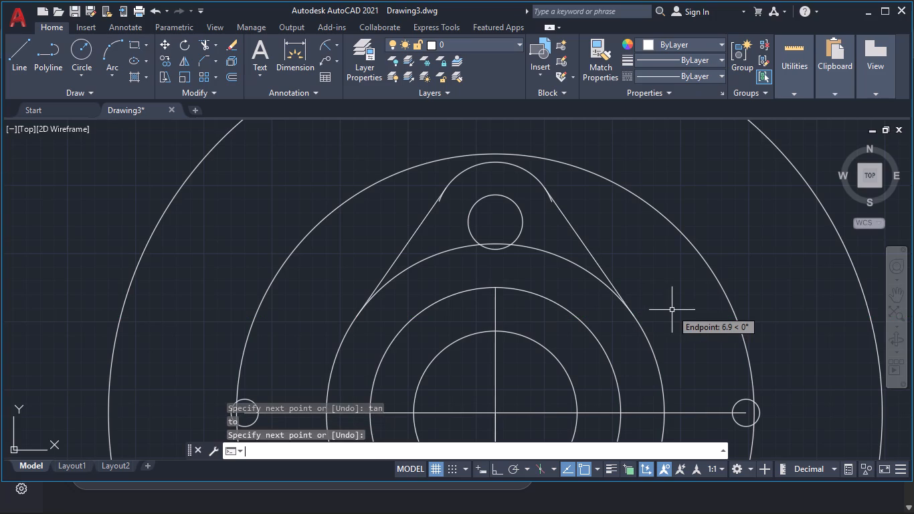
Trim the two short ends of the upper lug's arc that extend past the tangent lines.
text(tr)
key(Return)
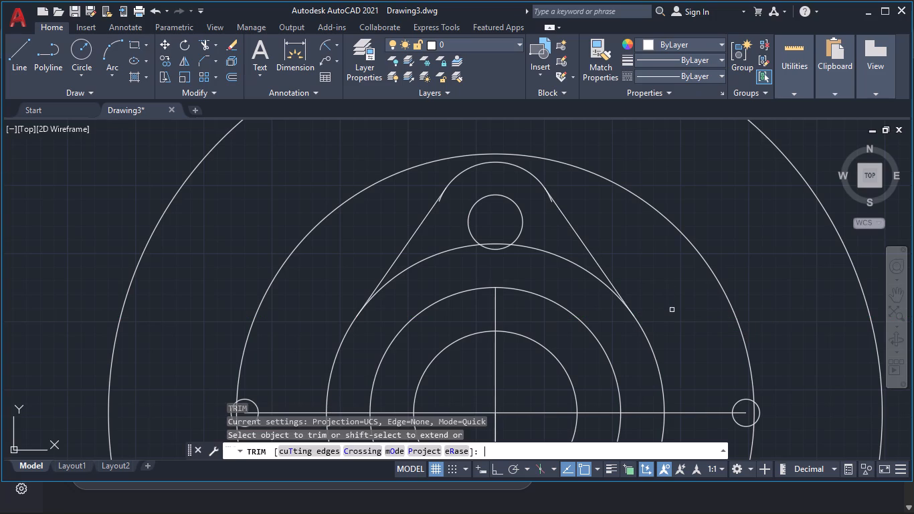
click(550, 202)
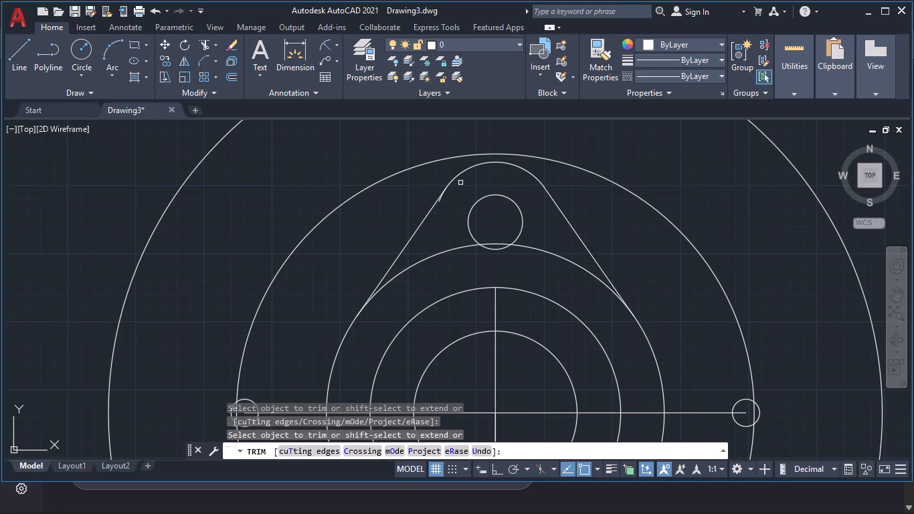
click(441, 201)
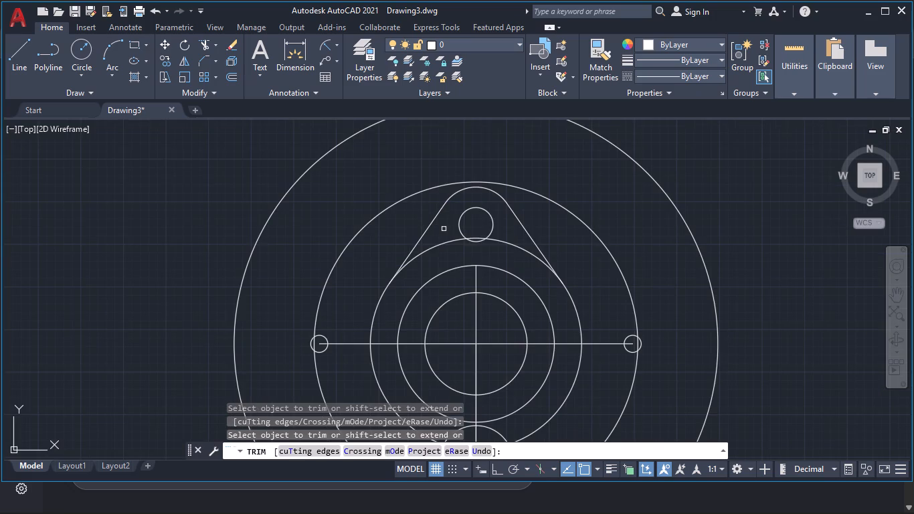
key(Escape)
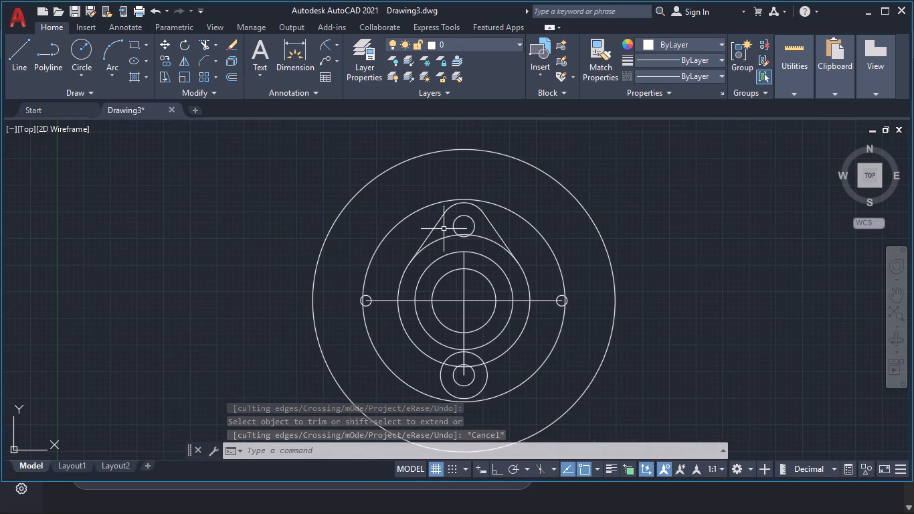
Mirror both upper tangent lines about the horizontal centre line to the lower lug, keeping the originals.
click(435, 226)
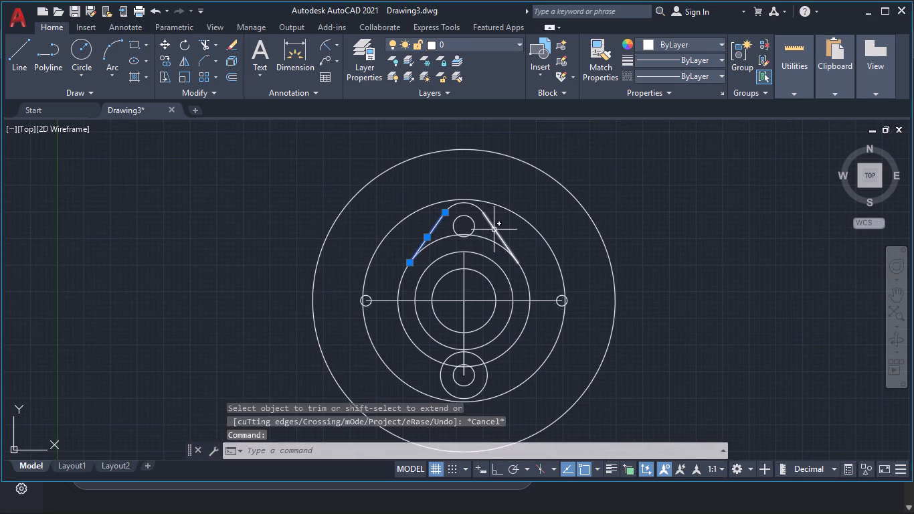
click(494, 230)
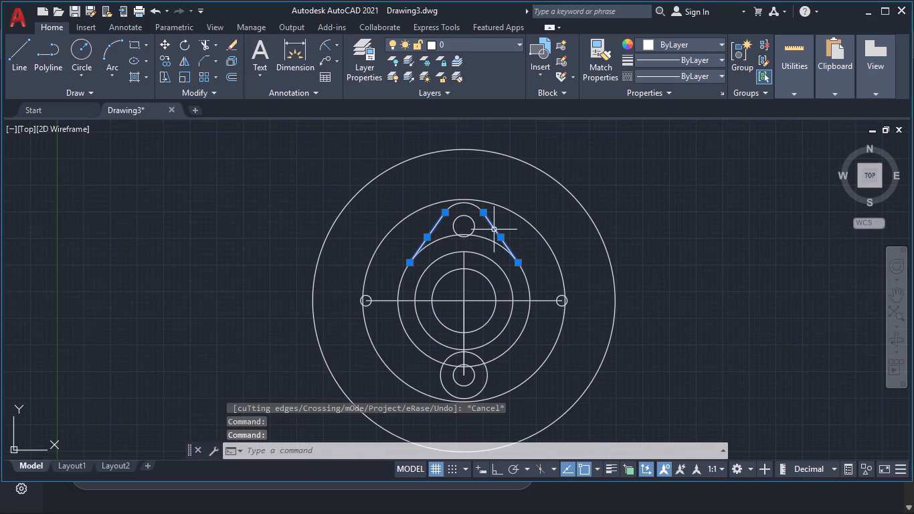
text(mi)
key(Return)
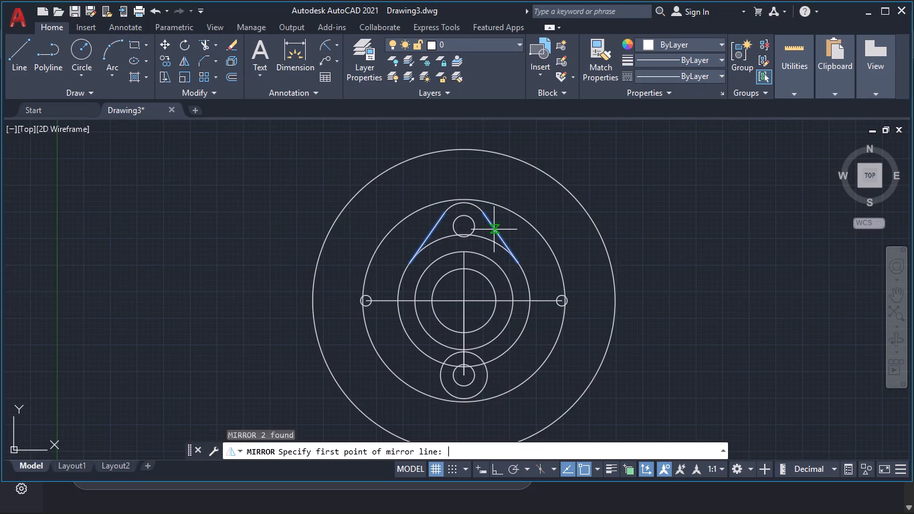
click(464, 299)
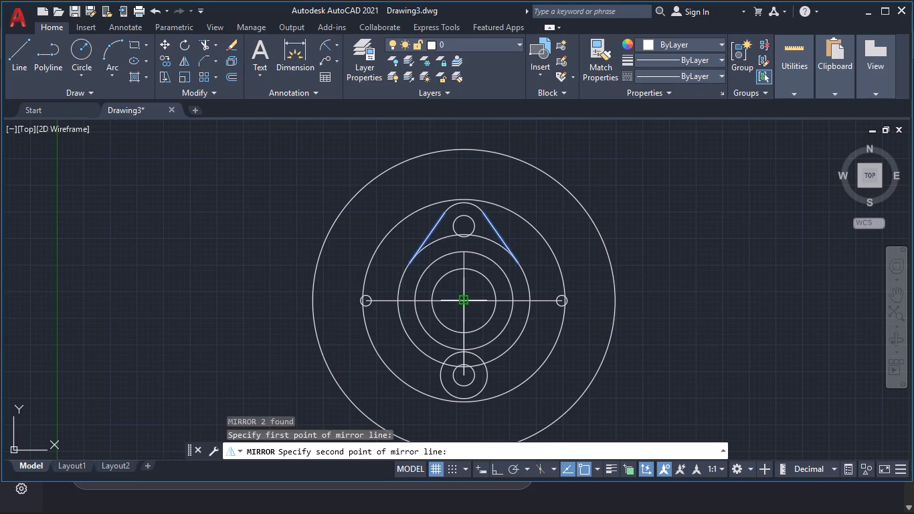
click(565, 303)
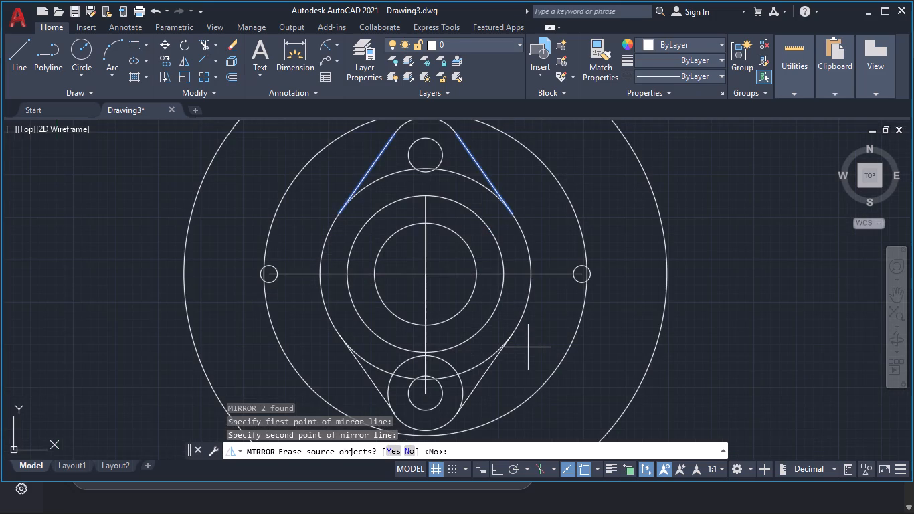
key(Return)
Trim away the inner part of the lower lug's outer circle between the two mirrored tangent lines.
text(tr)
key(Return)
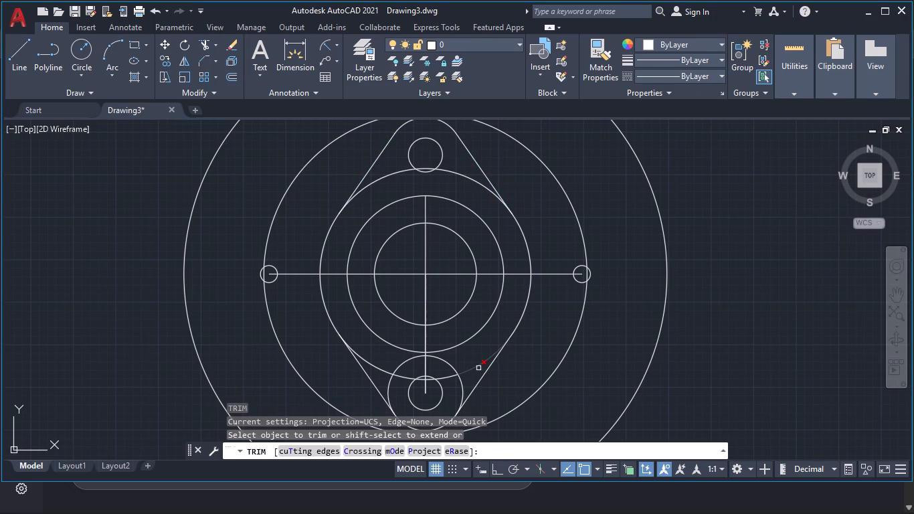
click(389, 385)
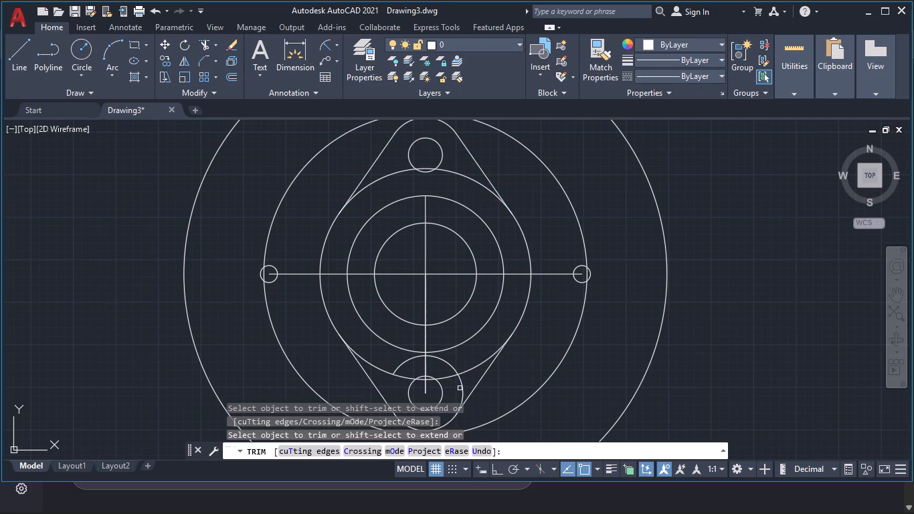
click(463, 391)
click(450, 368)
click(407, 363)
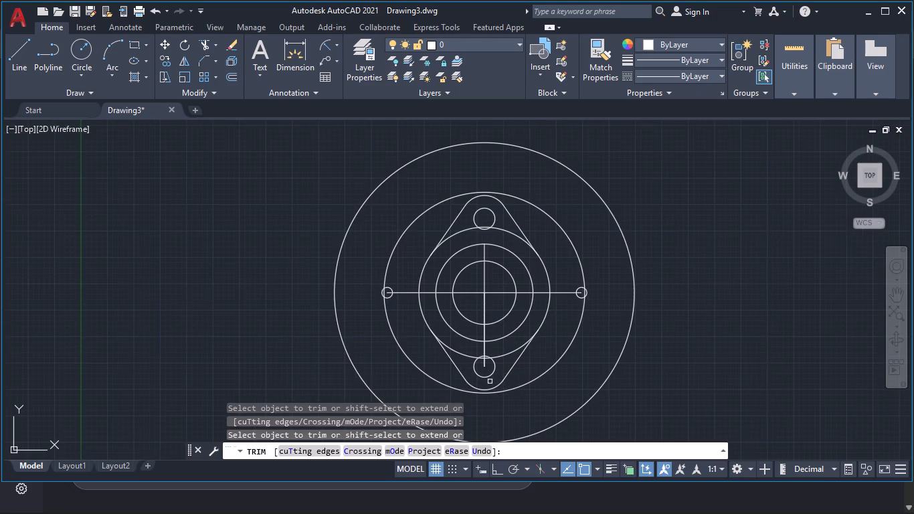
key(Escape)
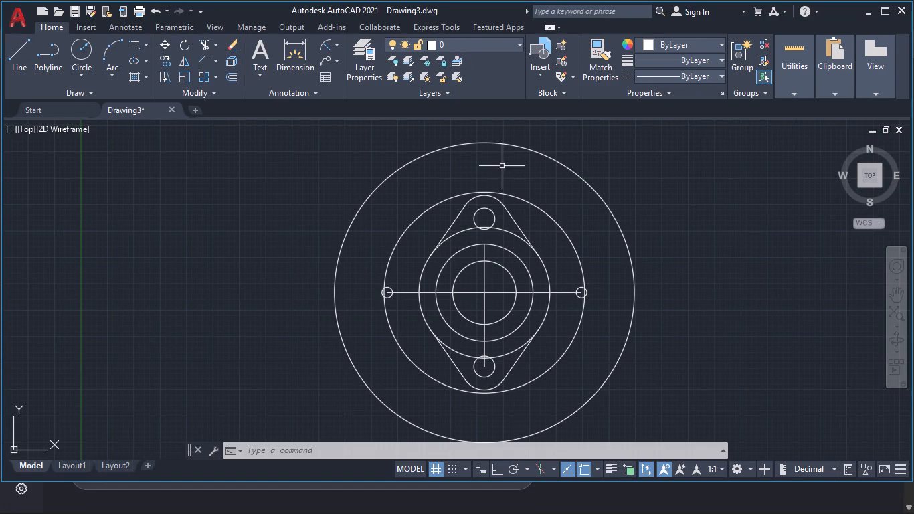
Draw a horizontal construction line through the common centre of the flange circles.
key(x)
key(l)
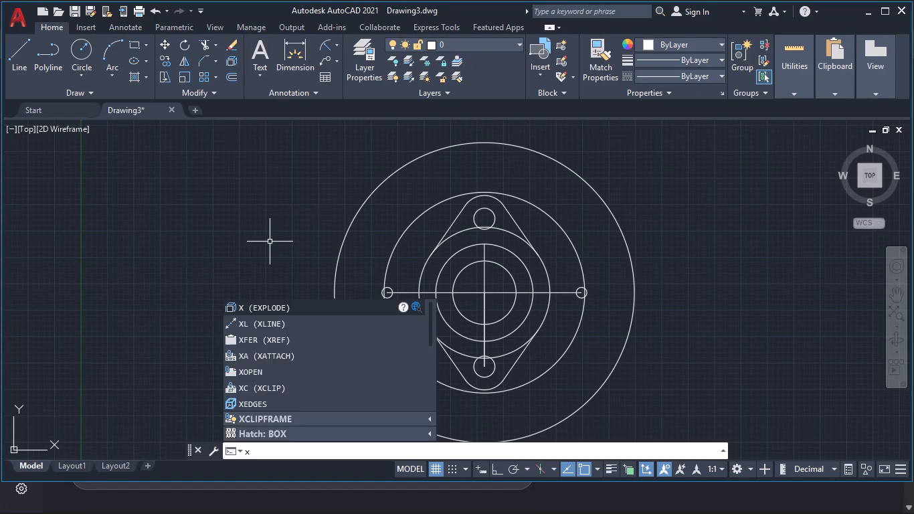
key(Return)
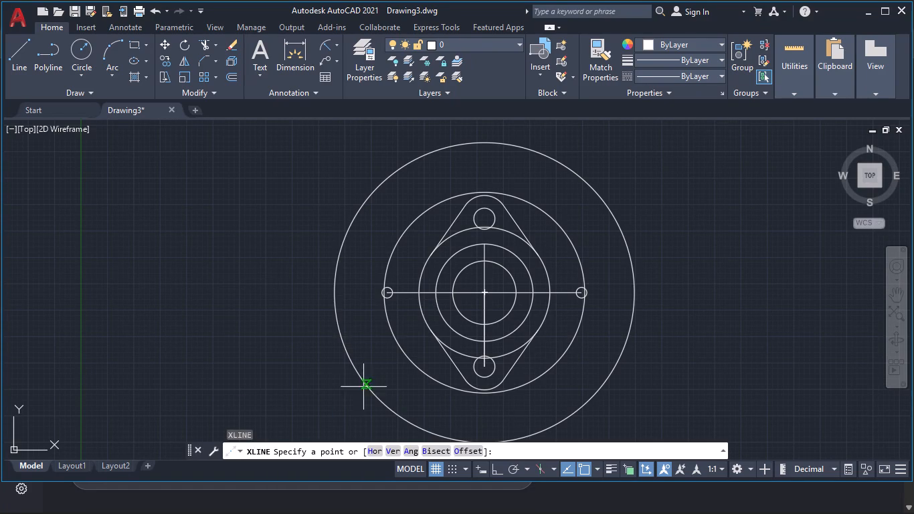
click(370, 449)
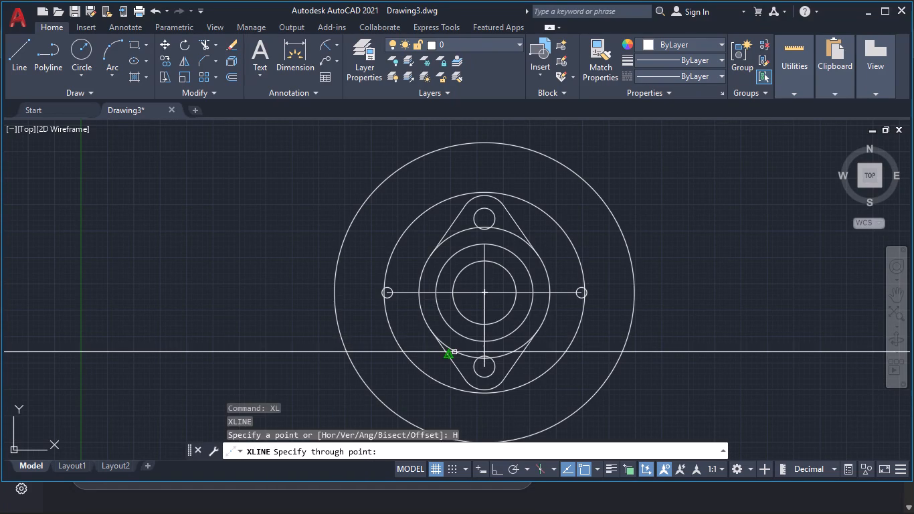
click(483, 294)
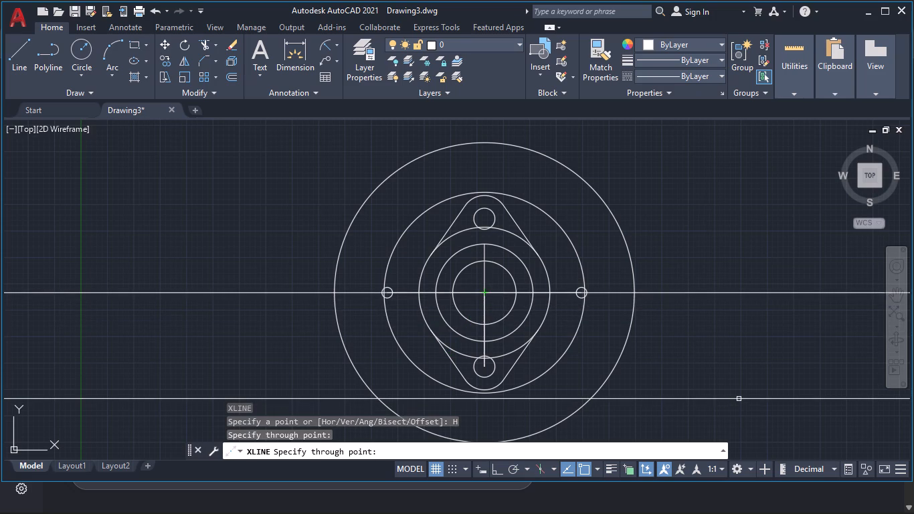
key(Escape)
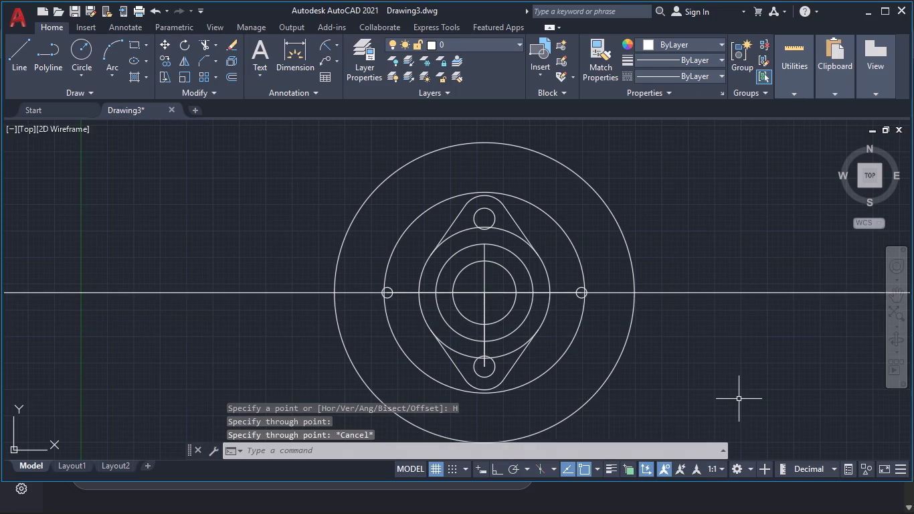
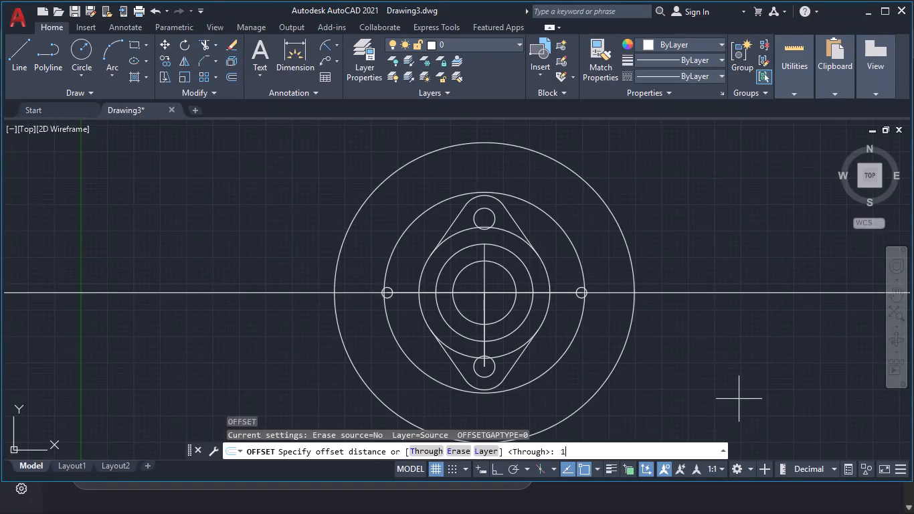
Offset the horizontal construction line through the flange centre by 15 mm, once above and once below.
key(Return)
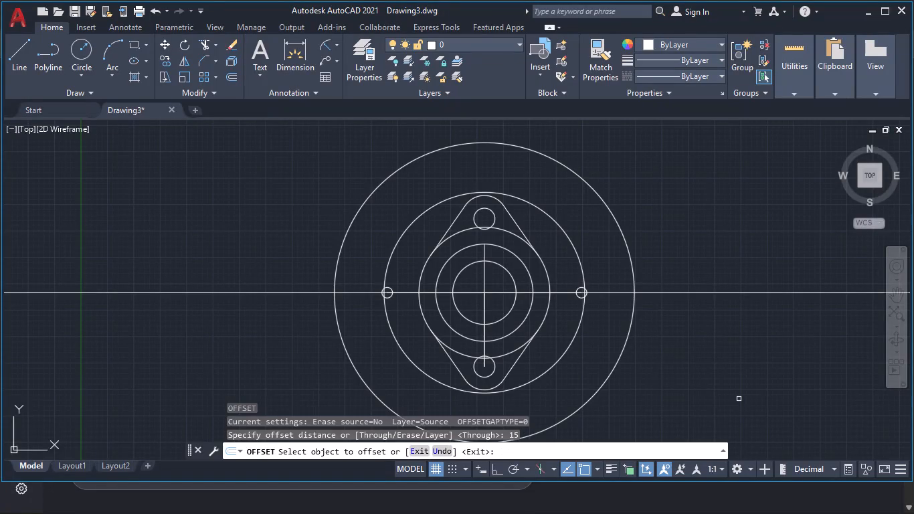
click(677, 291)
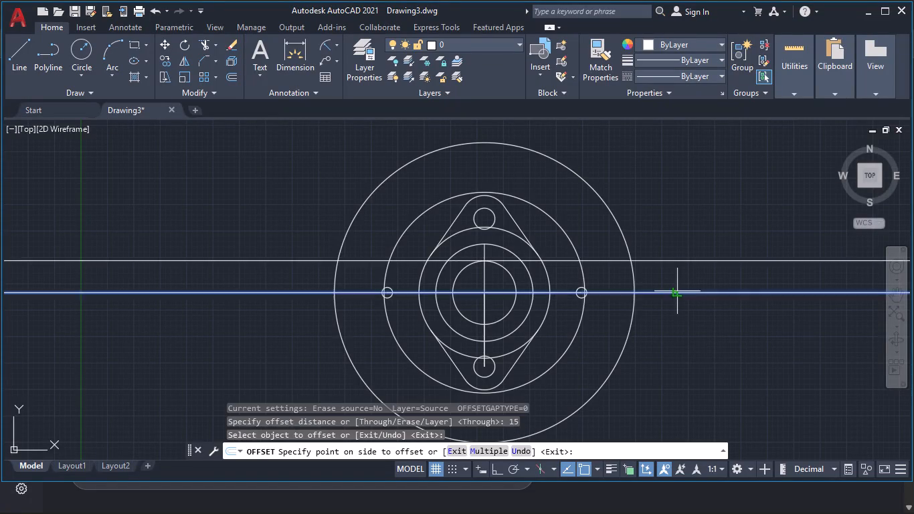
click(676, 262)
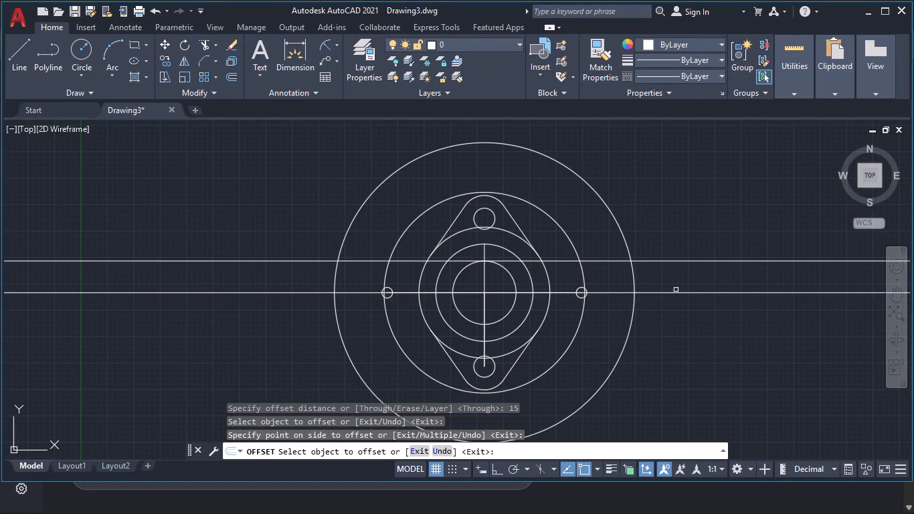
click(676, 293)
click(677, 321)
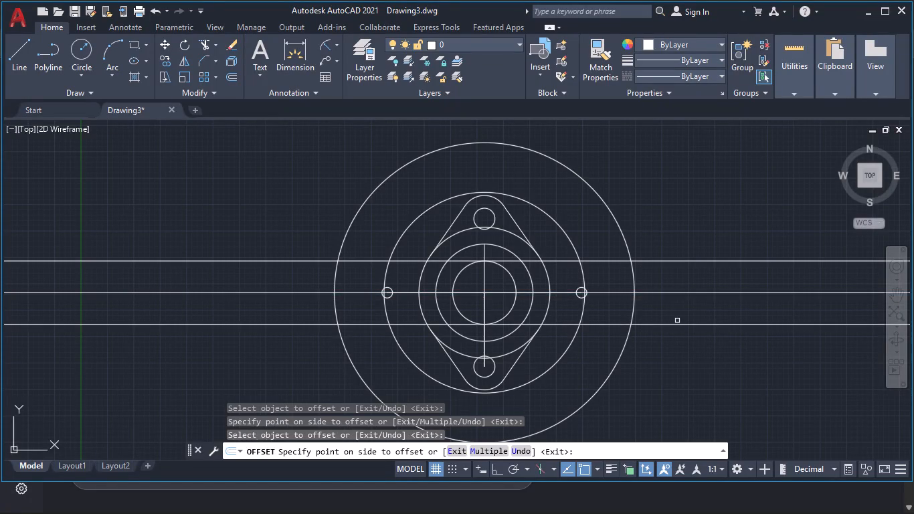
key(Escape)
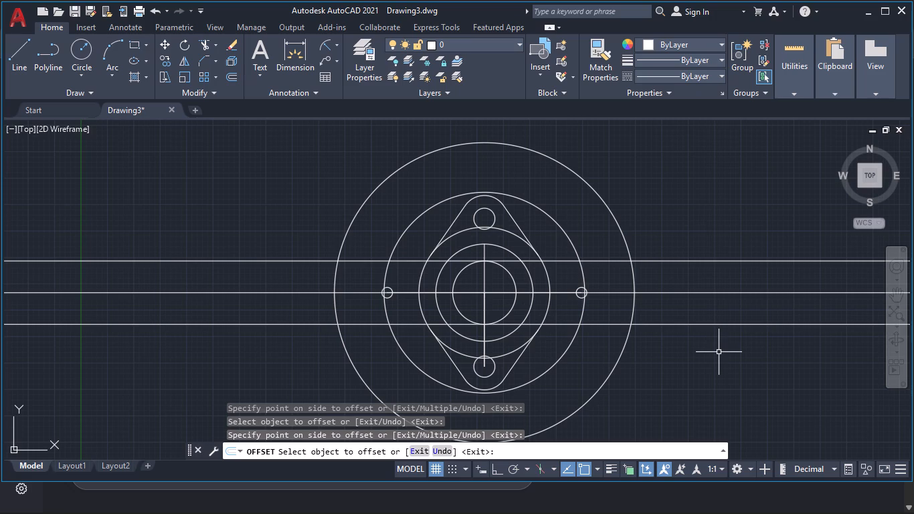
Trim all three horizontal construction lines on both sides where they extend beyond the flange's outer circle.
text(tr)
key(Return)
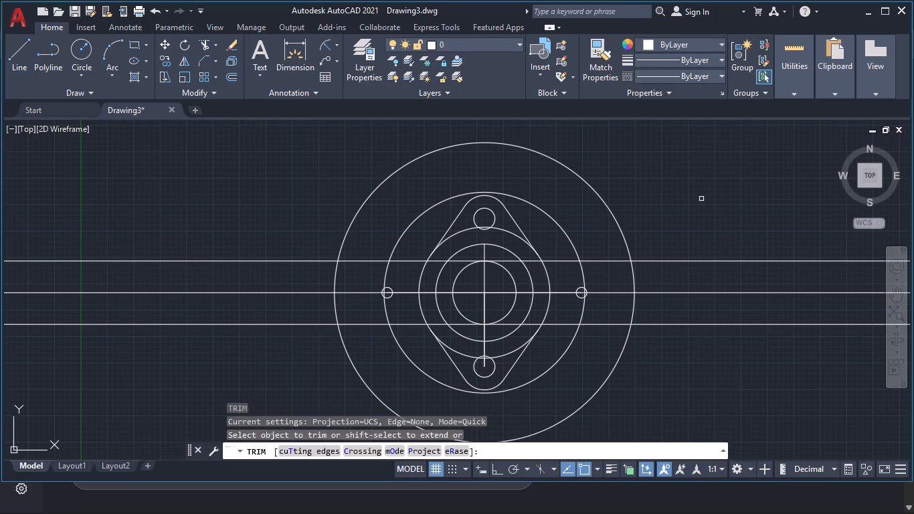
click(701, 199)
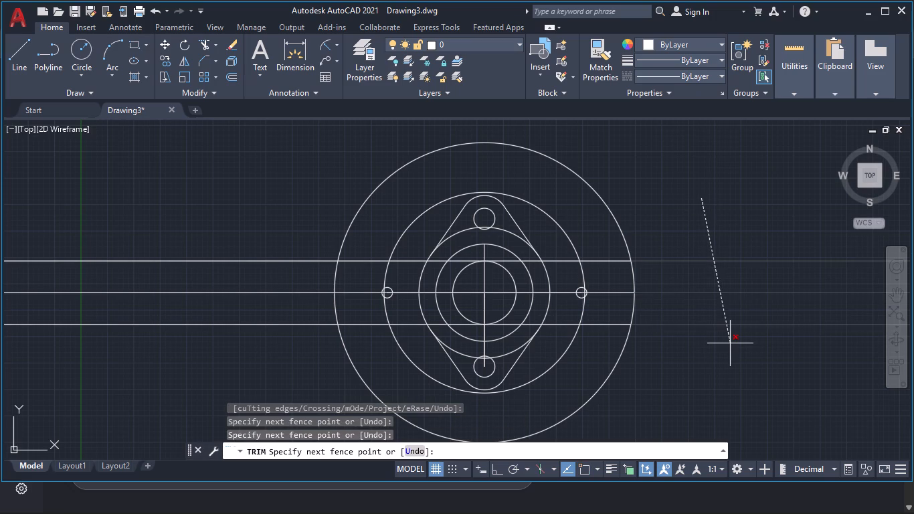
click(730, 343)
click(282, 233)
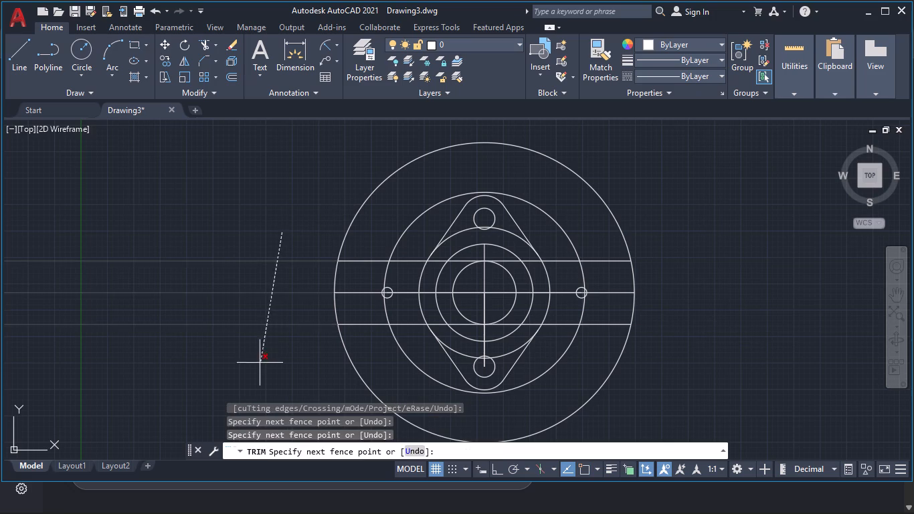
click(259, 363)
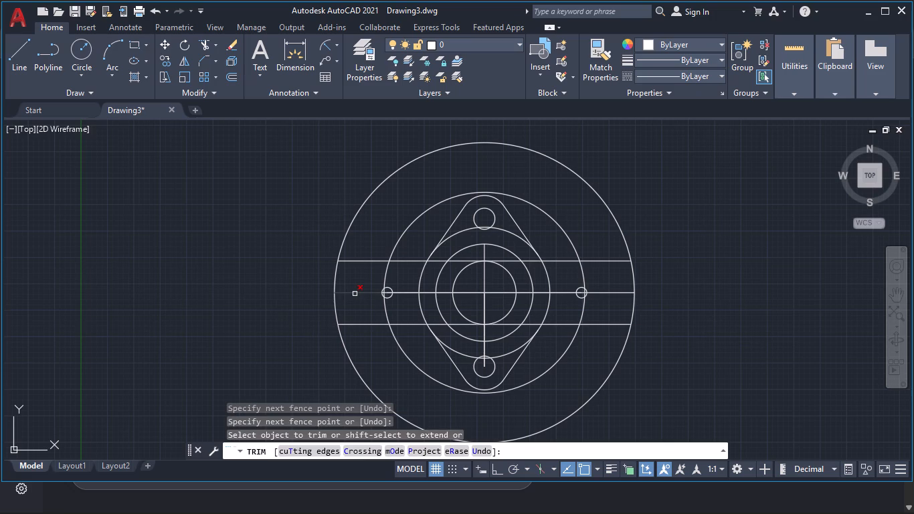
key(Escape)
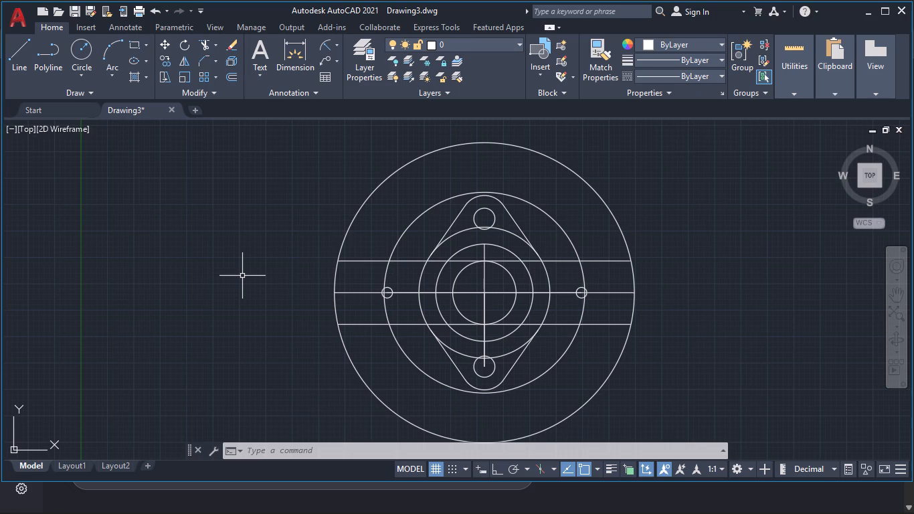
Draw vertical construction lines through the left small hole's centre, the flange centre and the right small hole's centre.
text(xl)
key(Return)
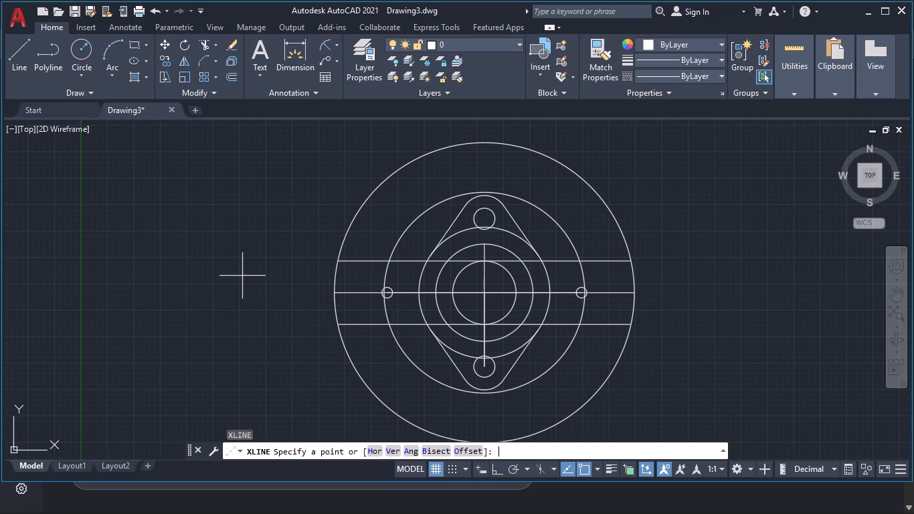
click(389, 450)
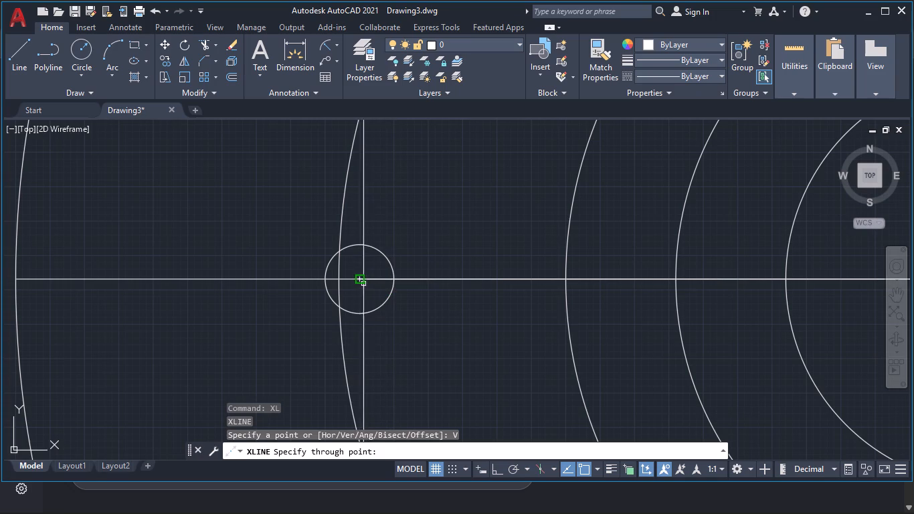
click(360, 280)
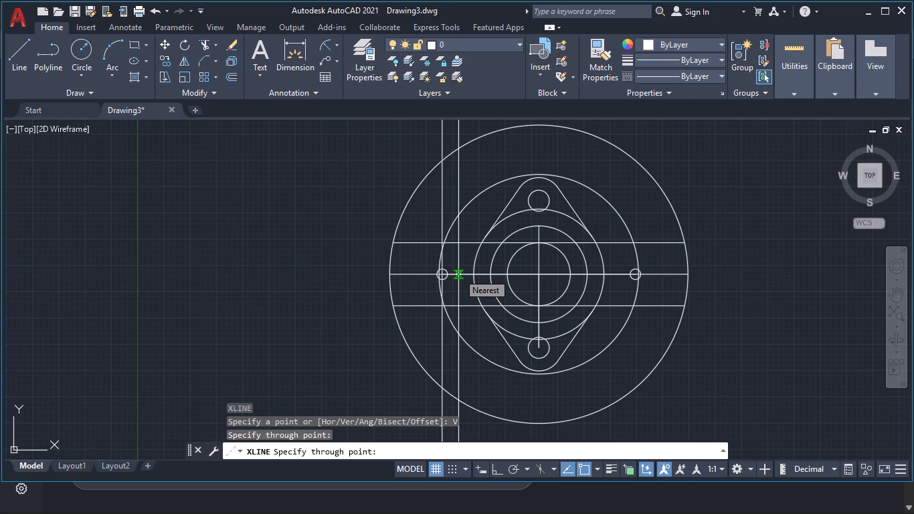
click(539, 271)
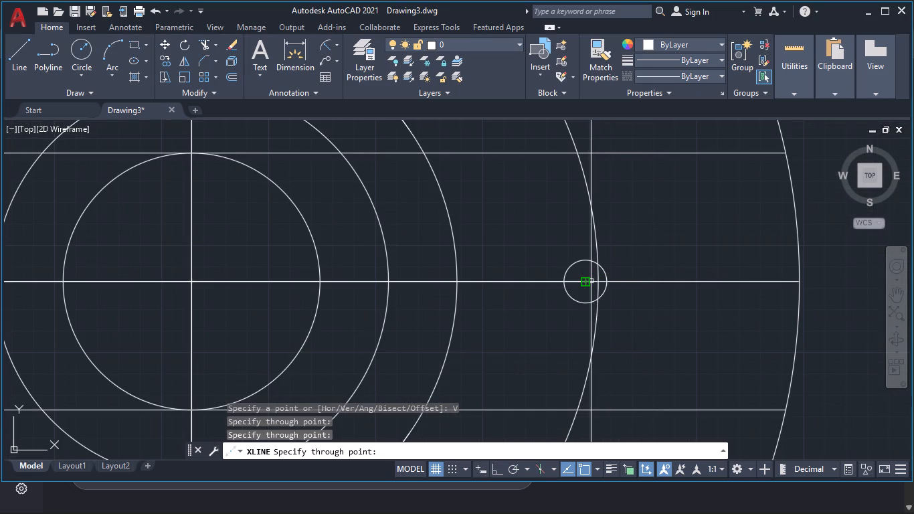
click(591, 281)
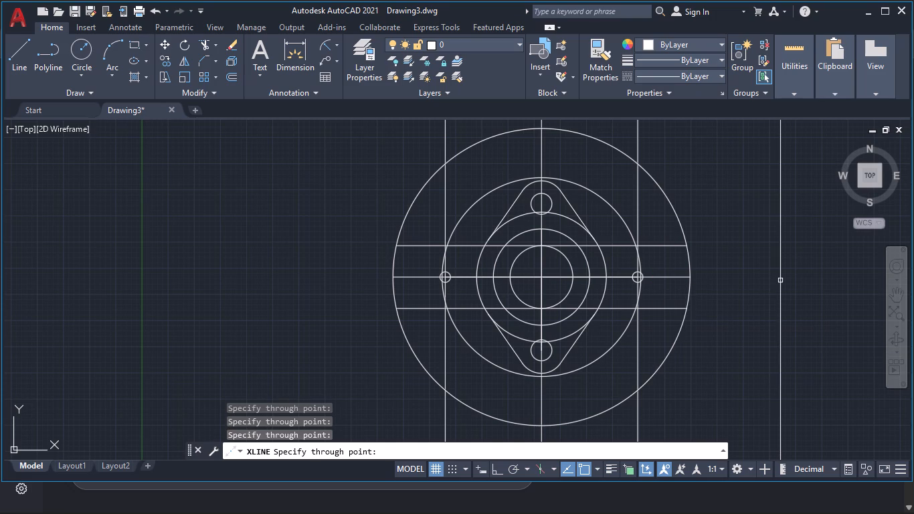
key(Escape)
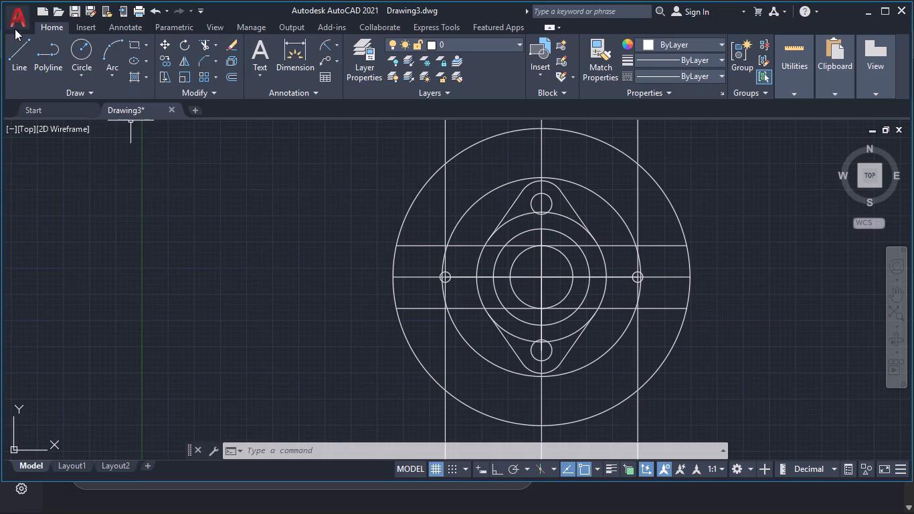
Draw a 59 mm line vertically up from the flange centre, ending with a horizontal tick about 9 mm long to the left, using Ortho.
click(19, 50)
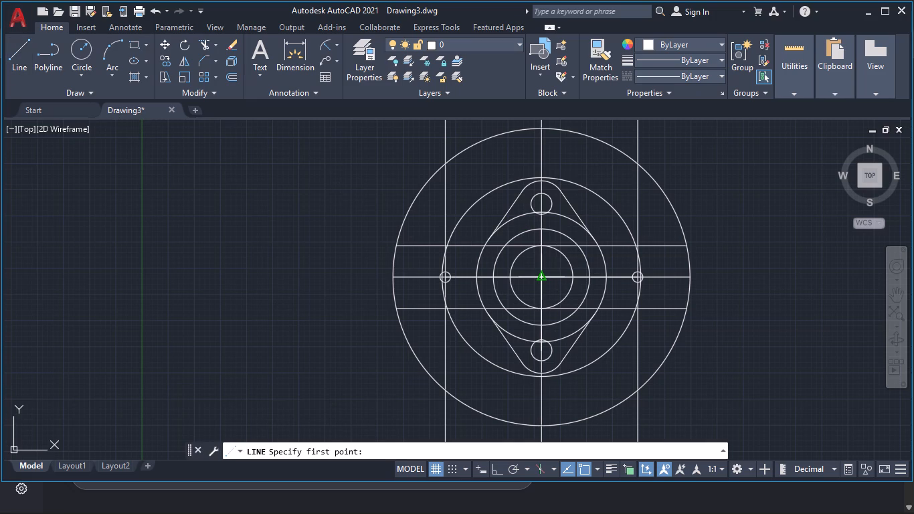
click(541, 276)
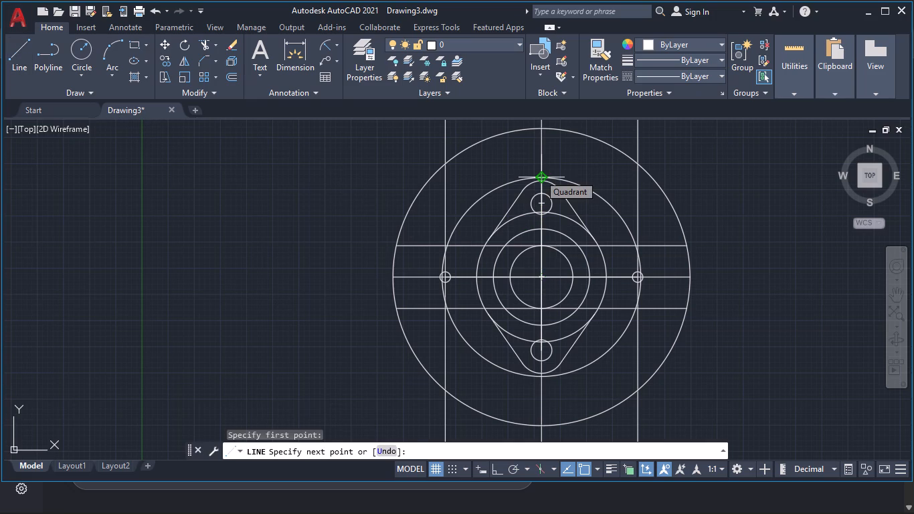
text(59)
key(Return)
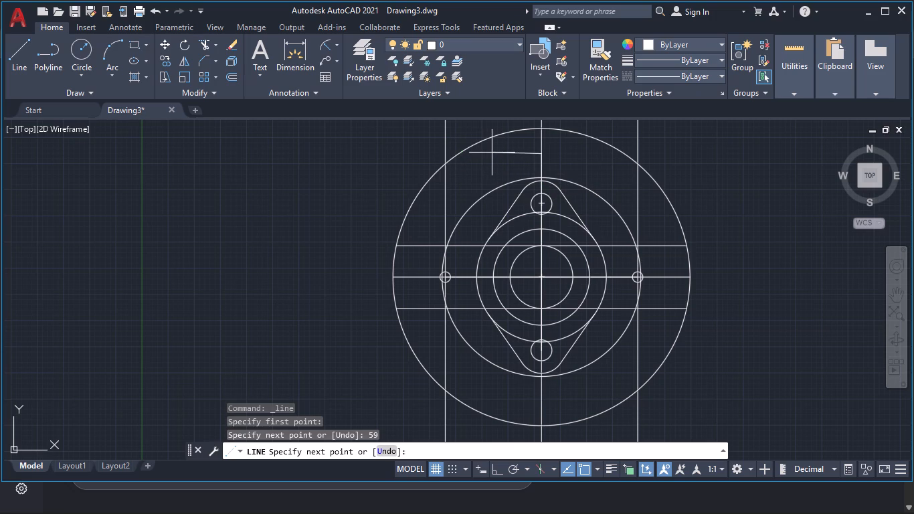
click(493, 464)
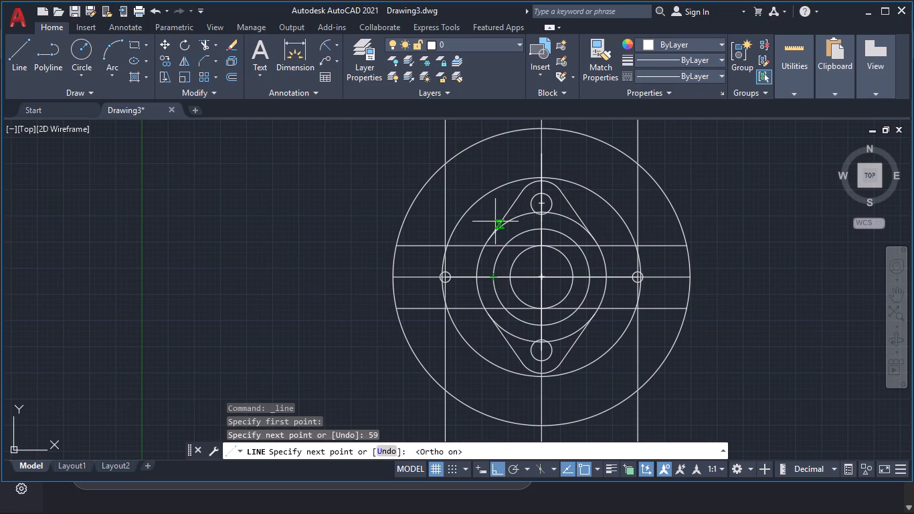
click(522, 154)
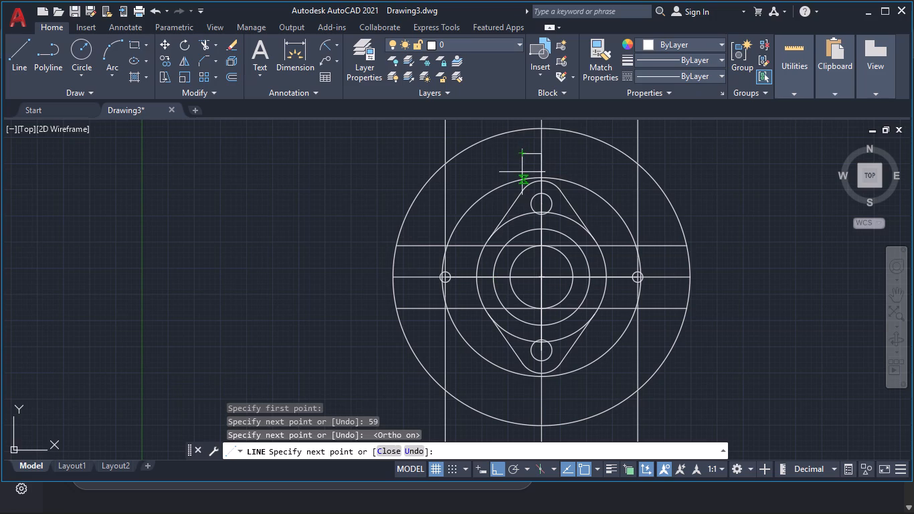
key(space)
key(space)
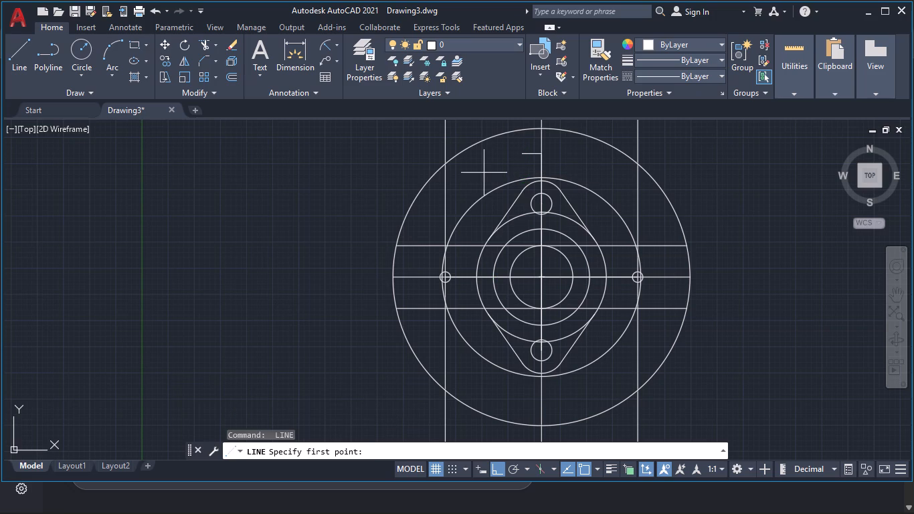
key(Escape)
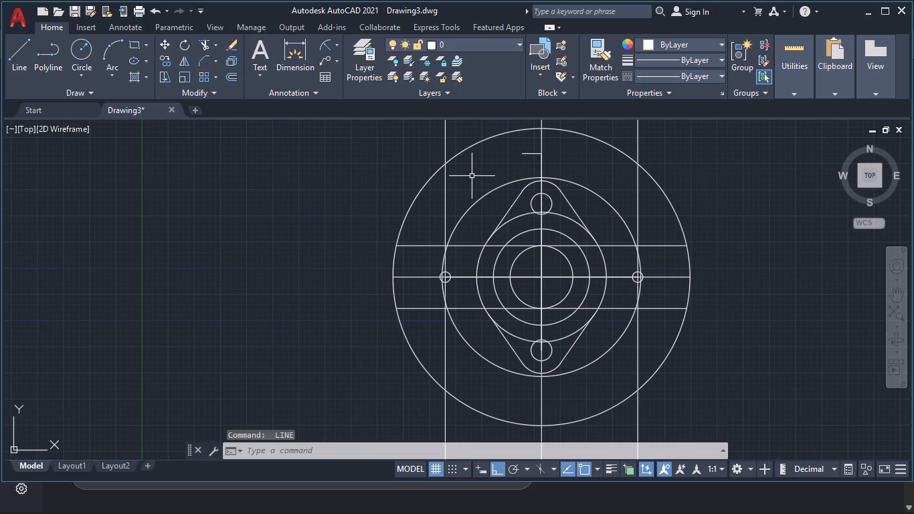
Draw two concentric circles of radius 5.5 mm and 9 mm centred on the upper end of the 59 mm line.
click(78, 47)
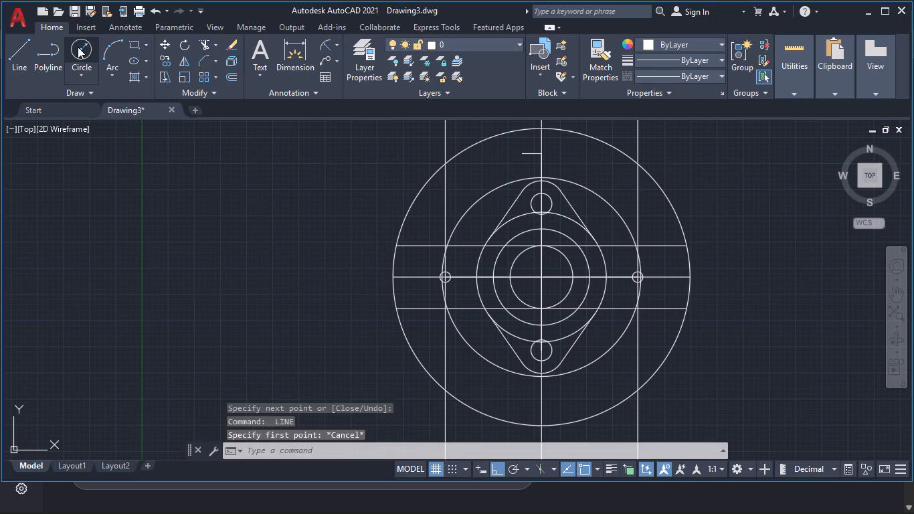
click(540, 152)
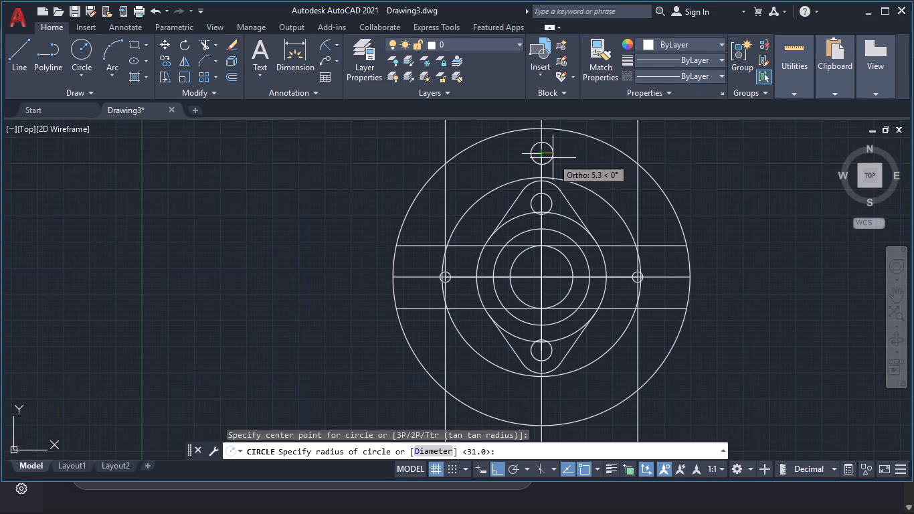
text(5.5)
key(Return)
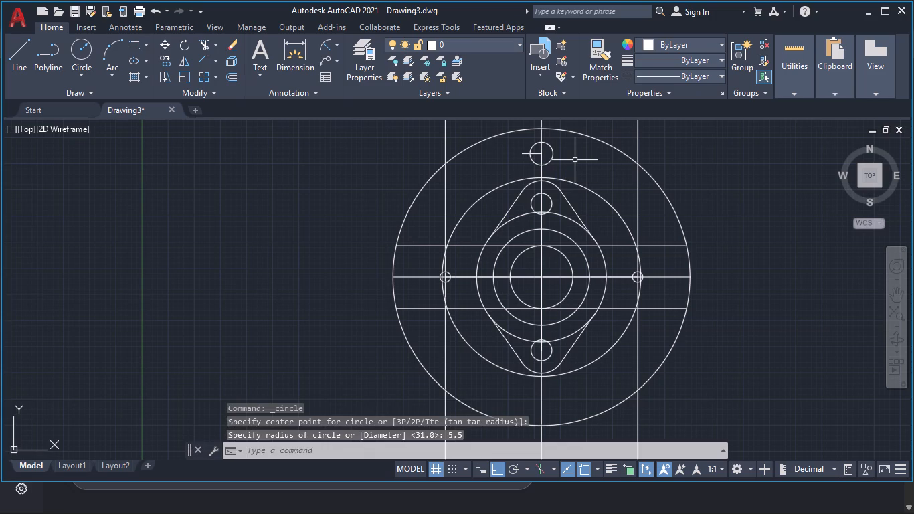
key(space)
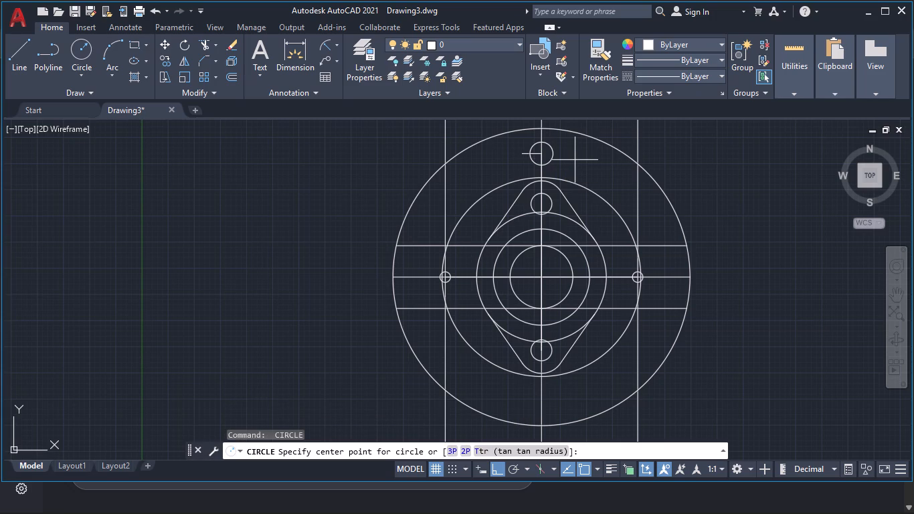
click(541, 152)
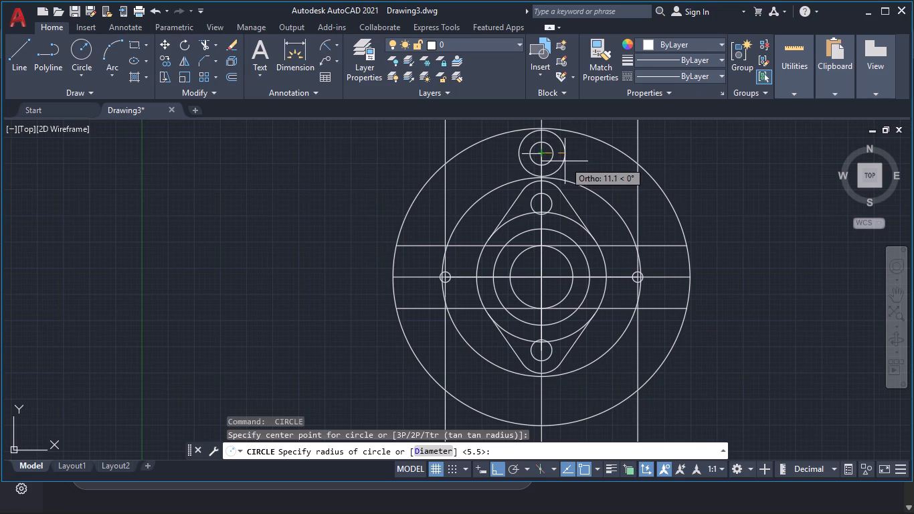
key(9)
key(Return)
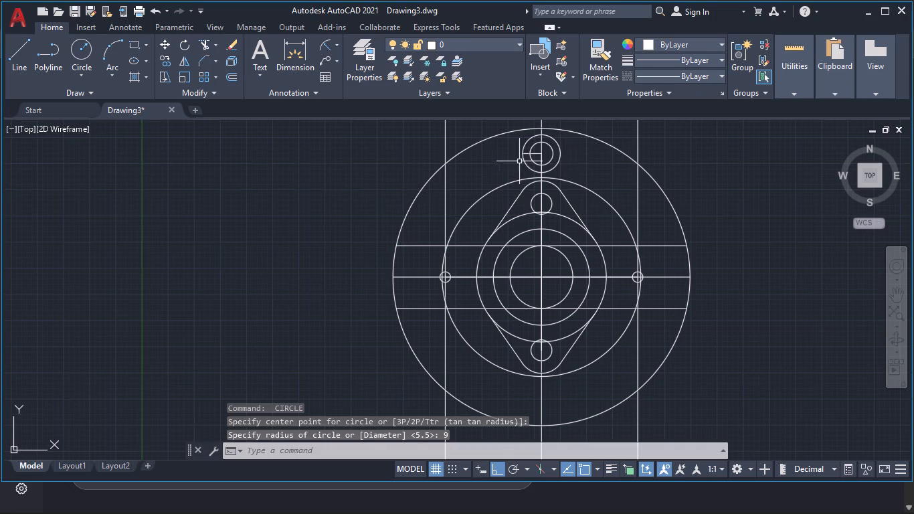
Erase the short horizontal tick line at the centre of the new concentric circles.
click(537, 153)
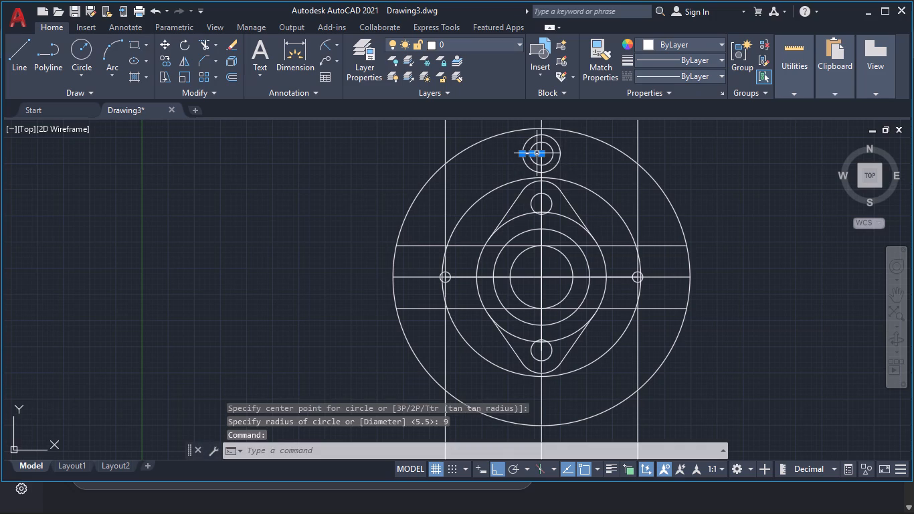
key(Delete)
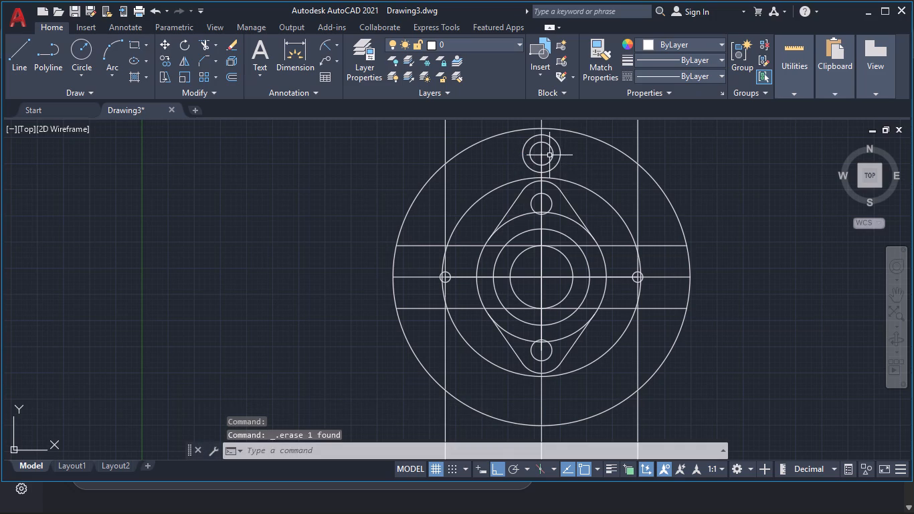
Polar array the two concentric bolt-hole circles about the flange centre, with 6 items over 360 degrees.
click(552, 155)
click(561, 157)
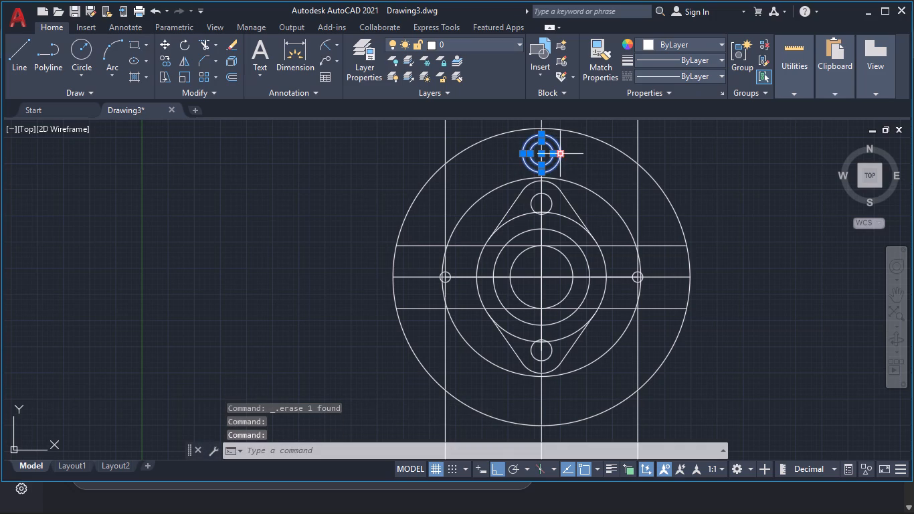
click(214, 79)
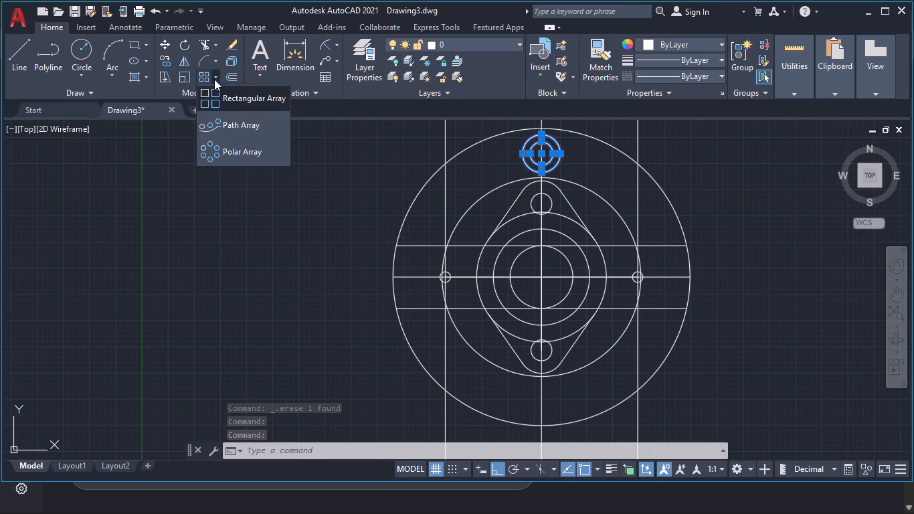
click(220, 146)
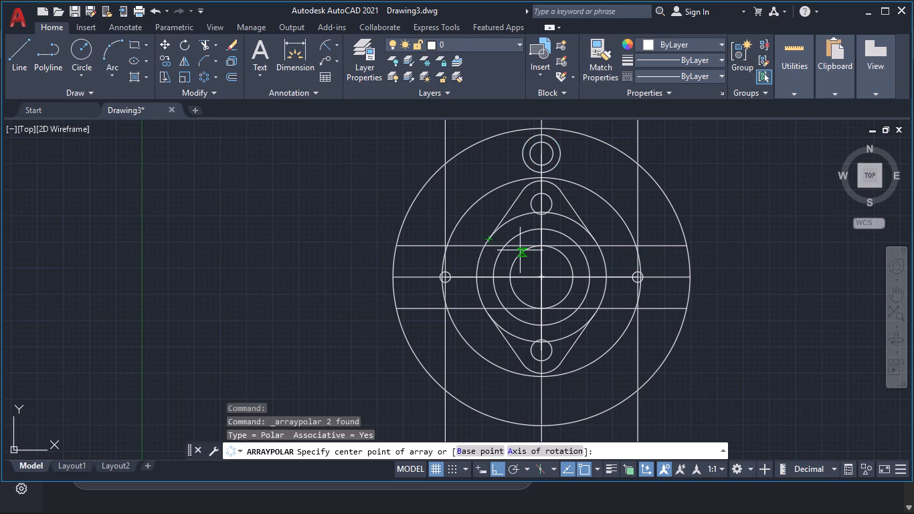
click(539, 276)
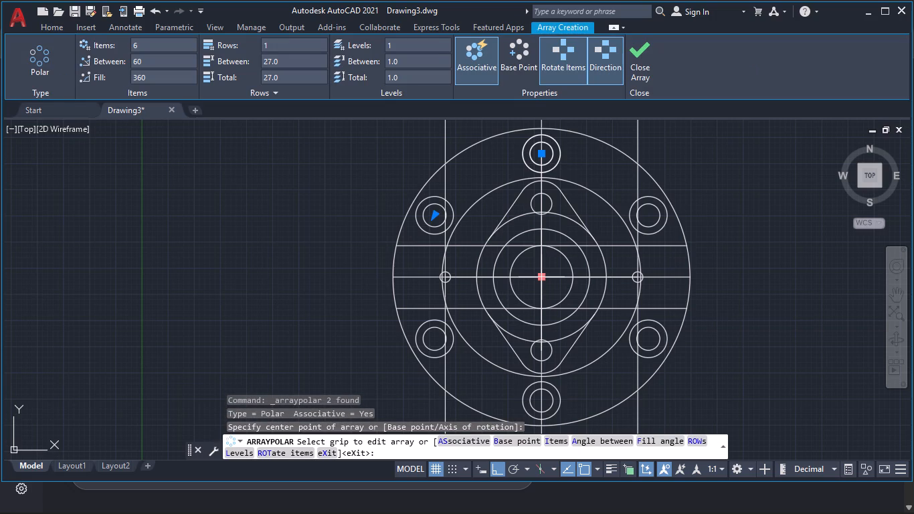
key(Return)
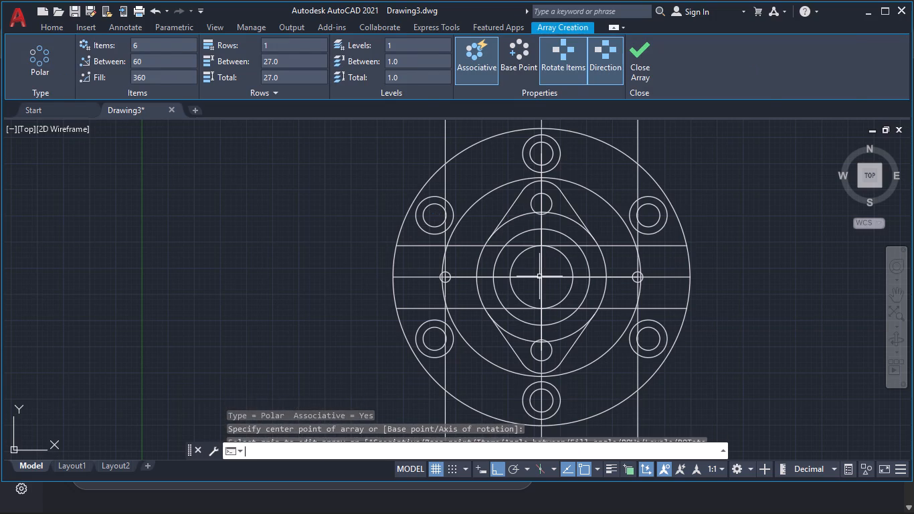
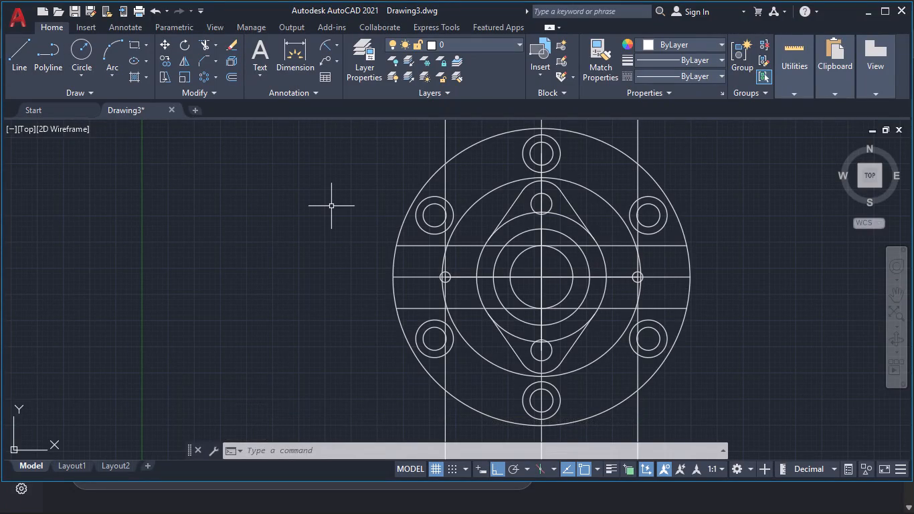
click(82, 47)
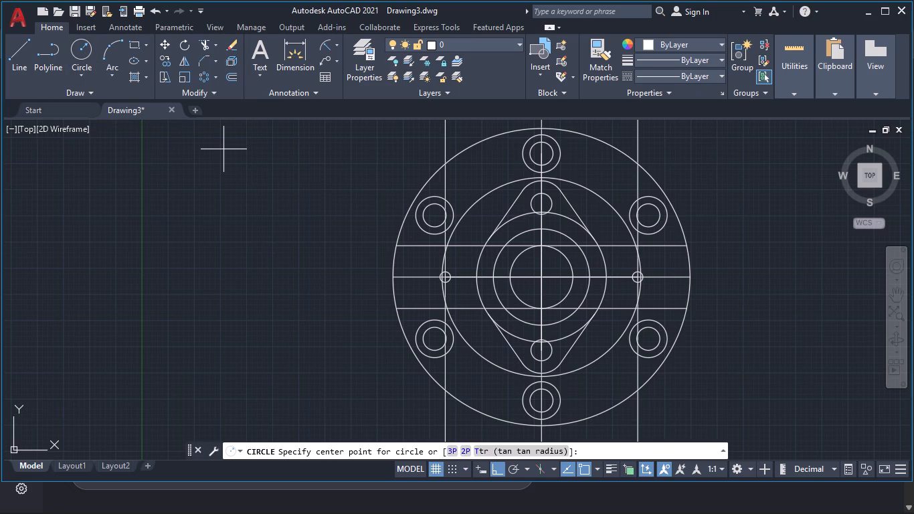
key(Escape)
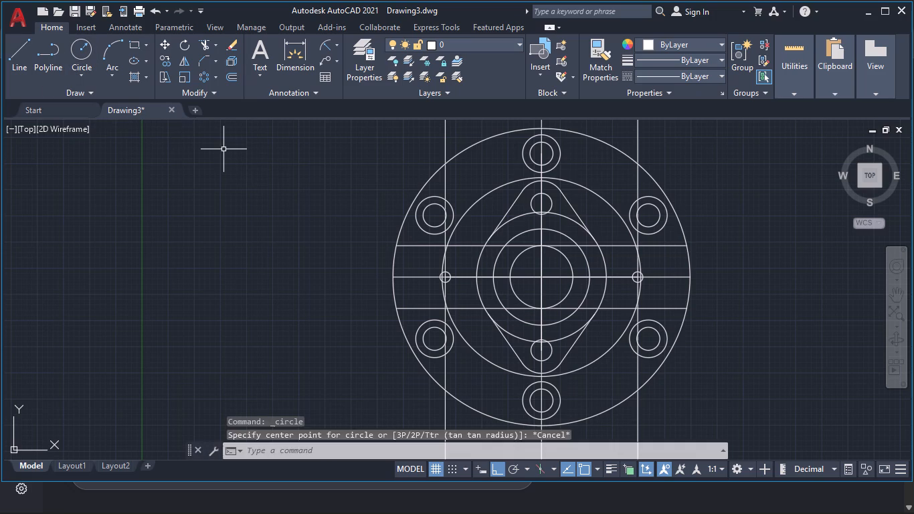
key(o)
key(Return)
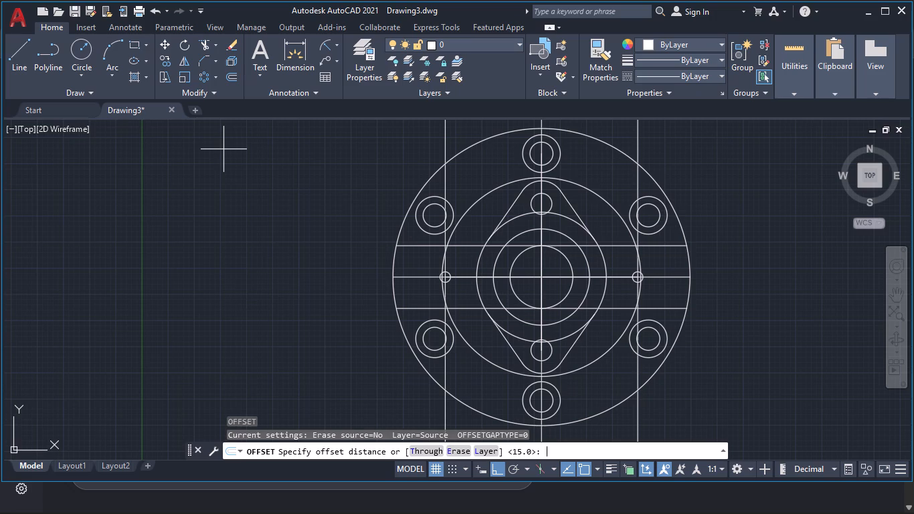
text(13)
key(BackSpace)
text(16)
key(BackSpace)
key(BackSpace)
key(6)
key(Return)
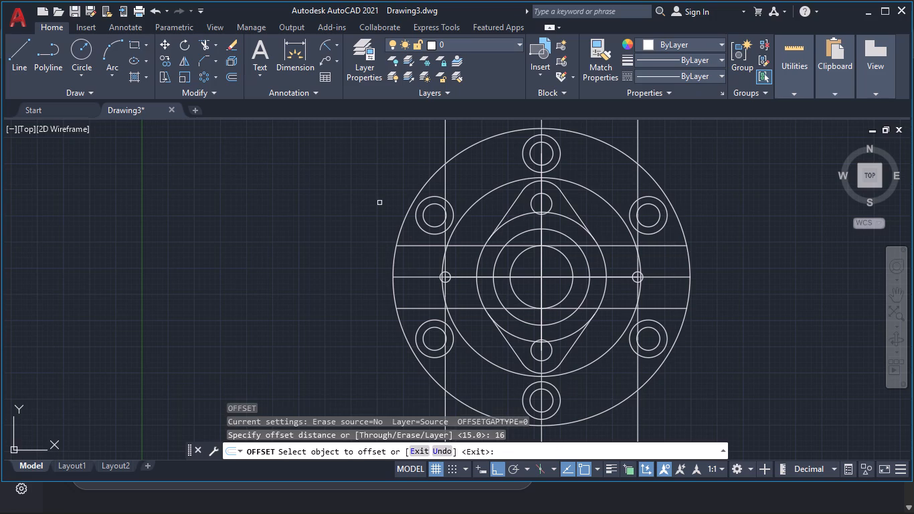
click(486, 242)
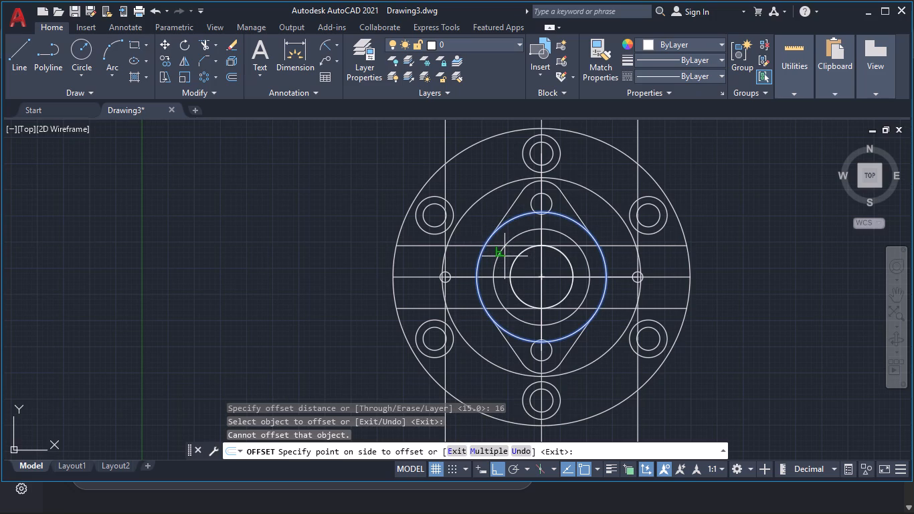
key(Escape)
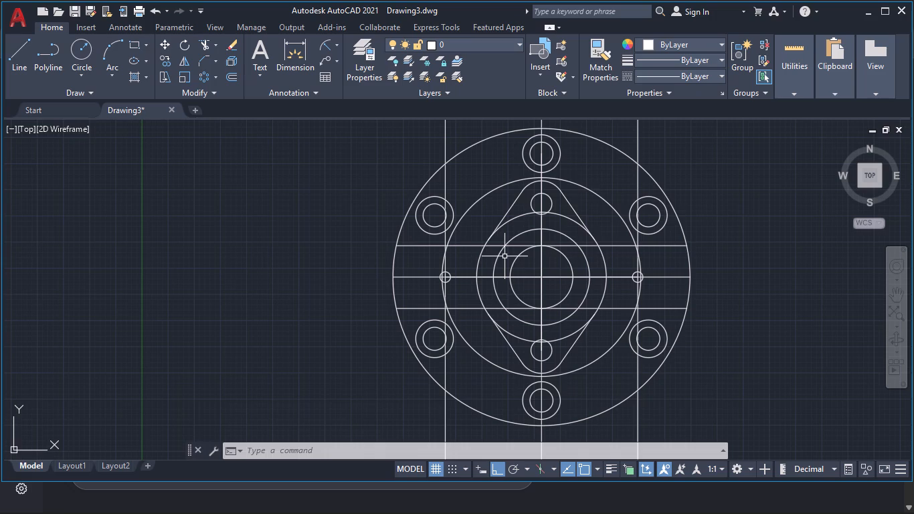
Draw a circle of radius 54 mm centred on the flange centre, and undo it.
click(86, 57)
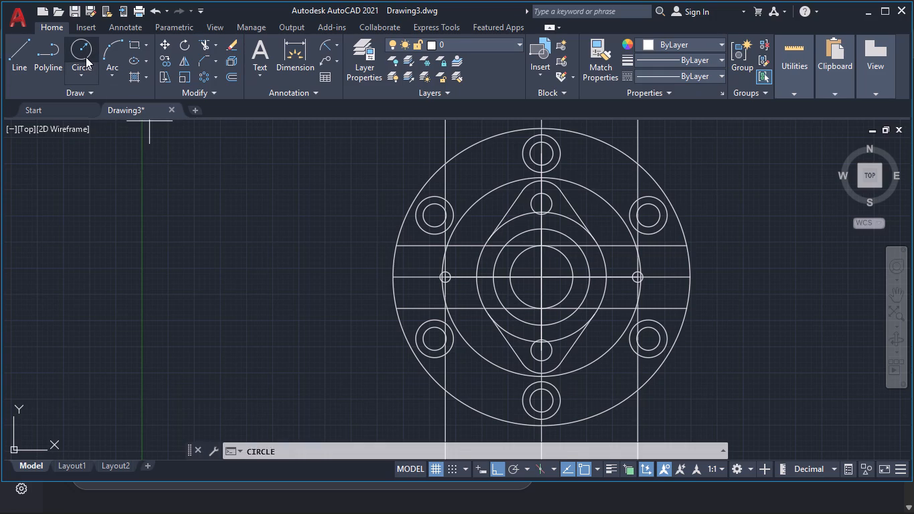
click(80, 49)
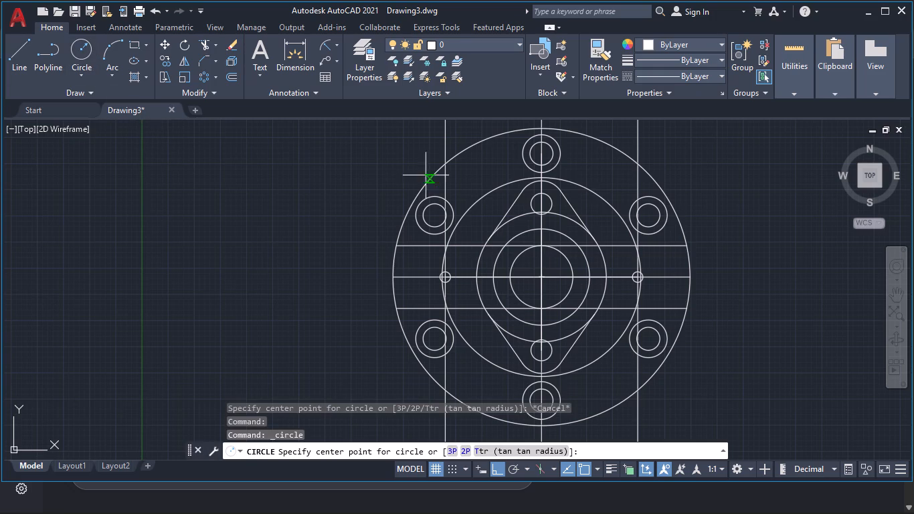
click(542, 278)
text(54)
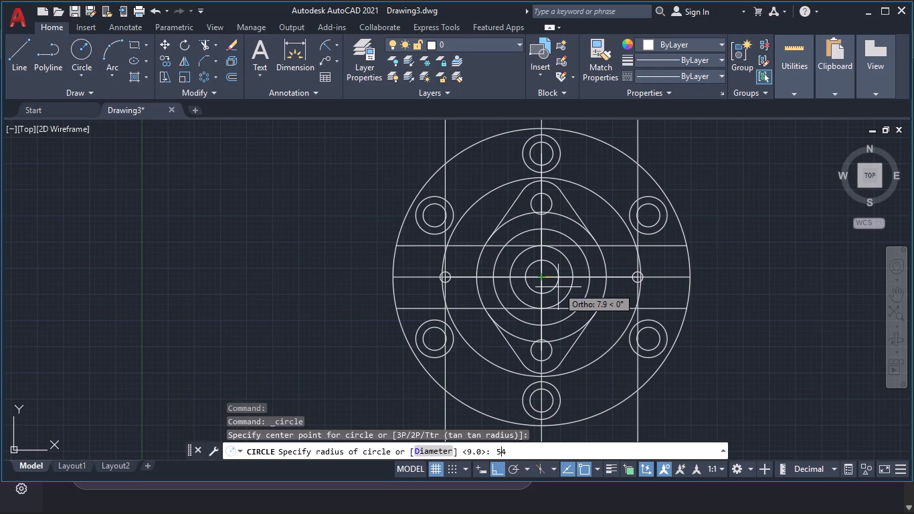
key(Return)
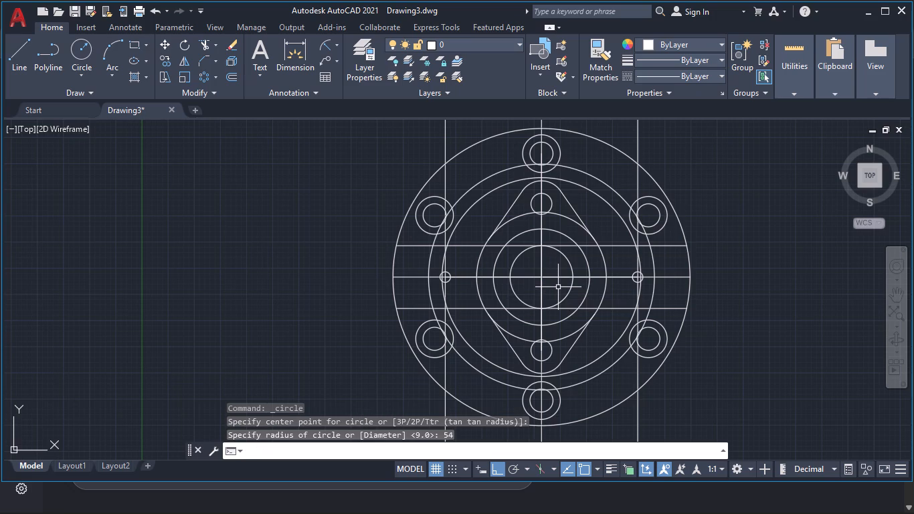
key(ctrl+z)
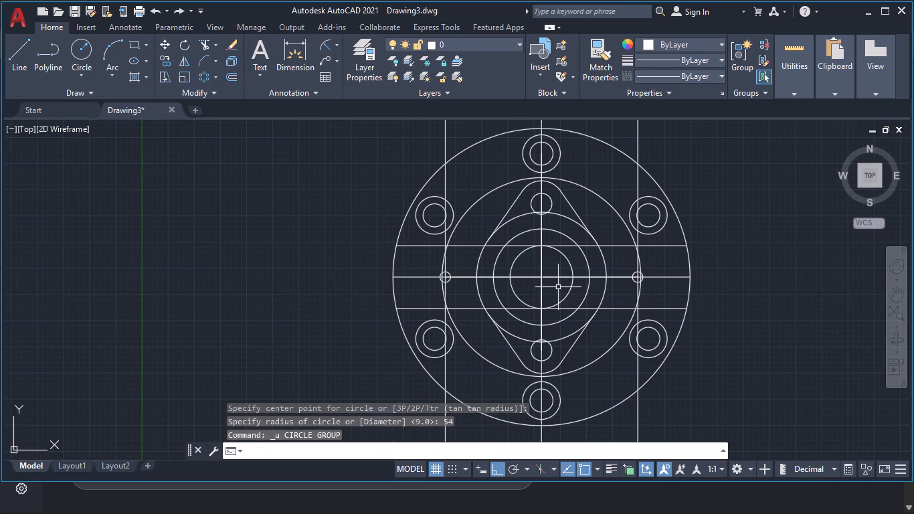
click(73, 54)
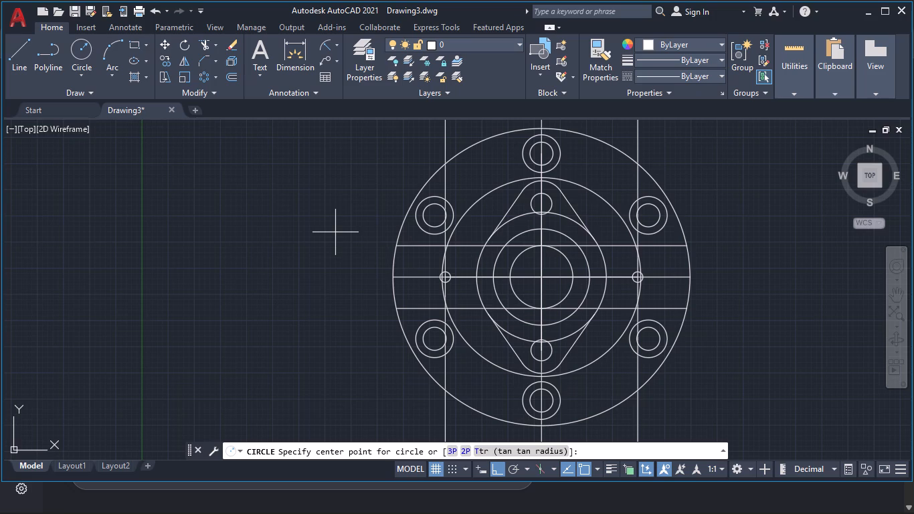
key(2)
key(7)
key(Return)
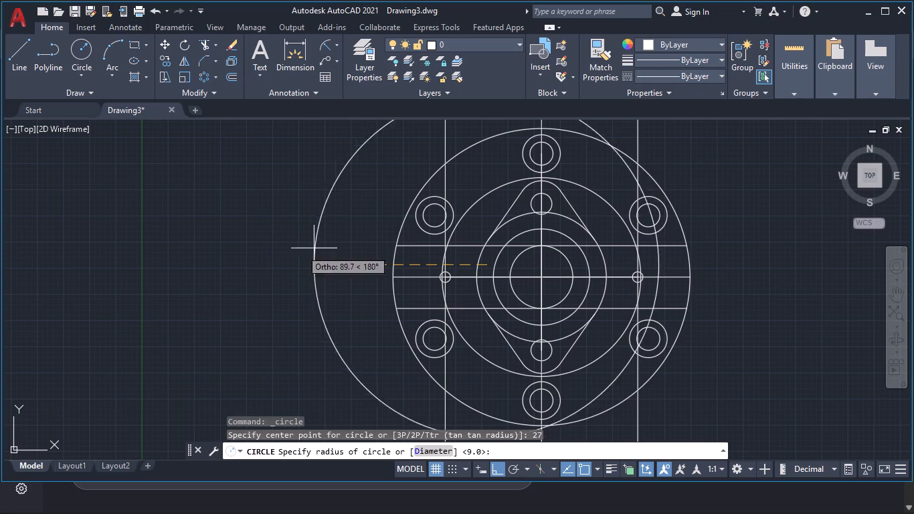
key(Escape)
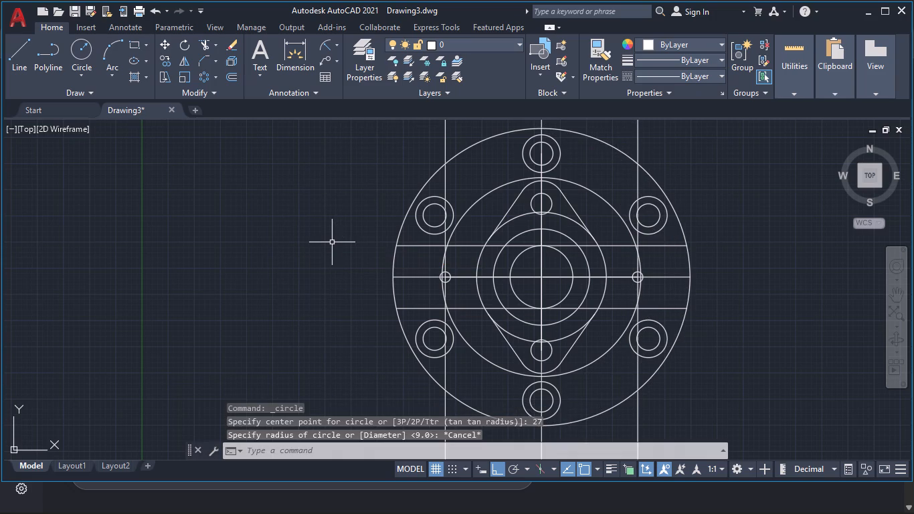
Draw a circle of radius 27 mm centred on the flange centre.
click(83, 56)
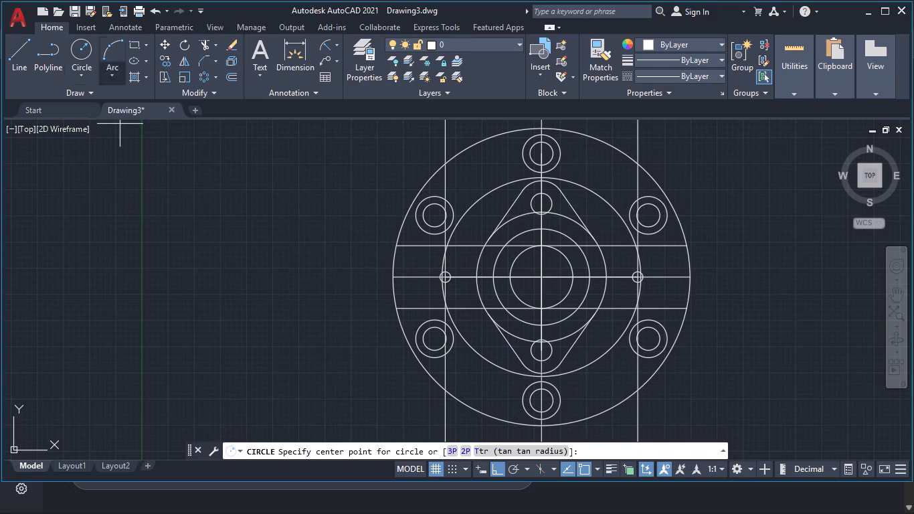
click(543, 278)
text(27)
key(Return)
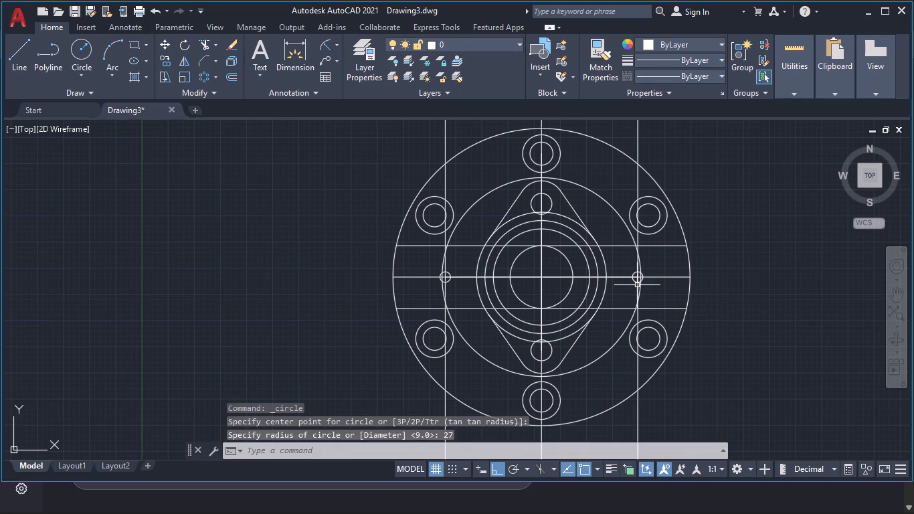
Open the properties of the 27 mm radius circle and check which linetypes are available for it.
click(598, 268)
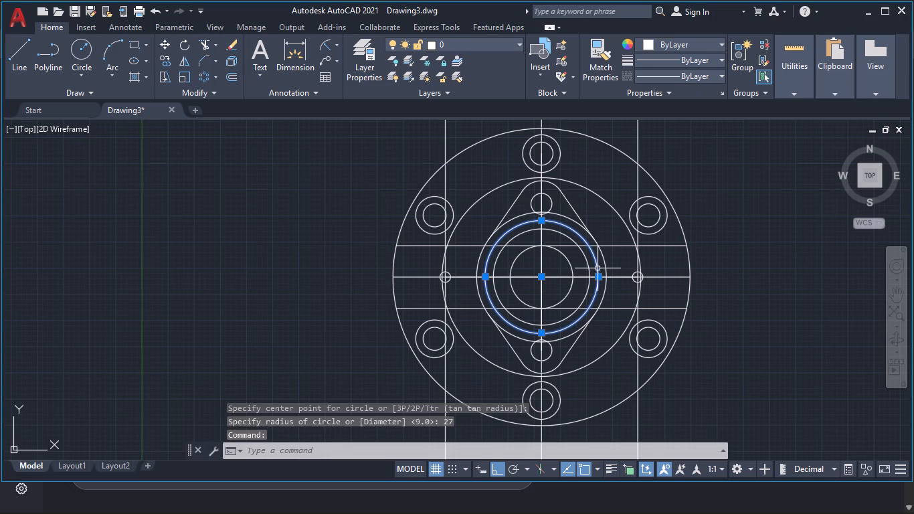
text(pr)
key(Return)
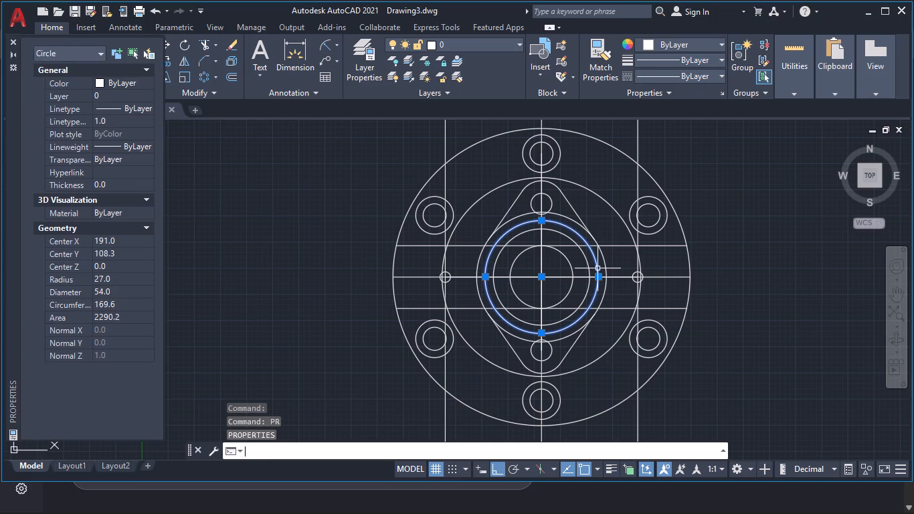
click(136, 107)
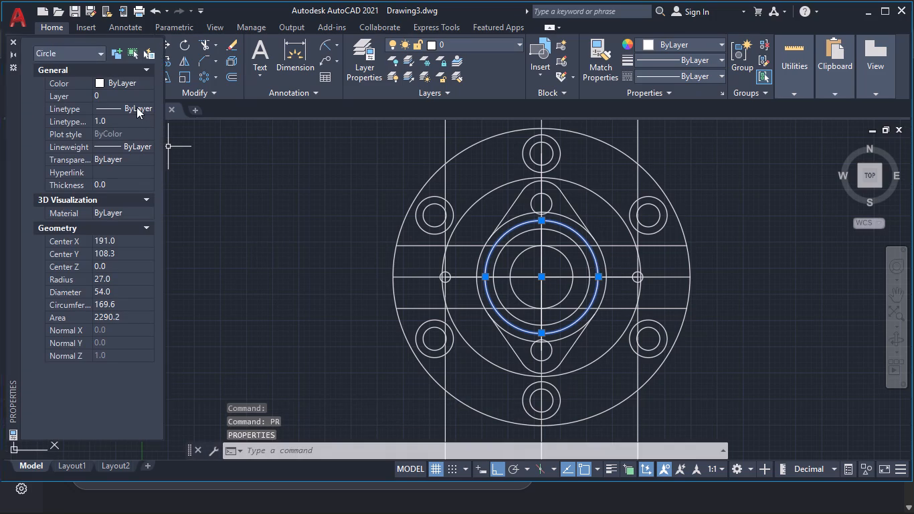
click(146, 107)
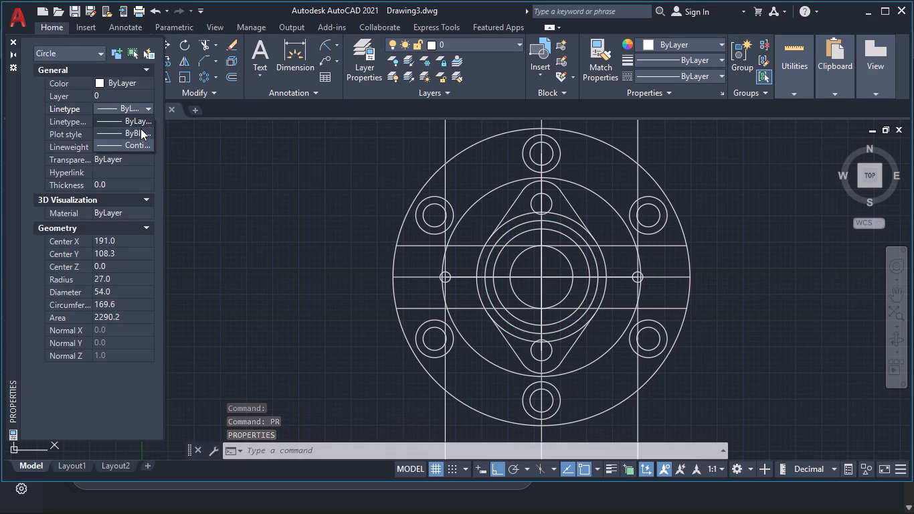
click(147, 107)
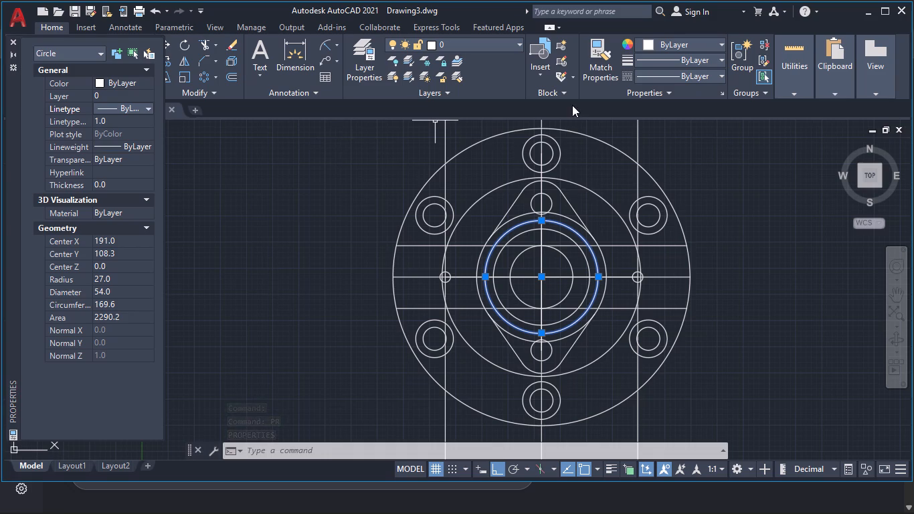
Load the linetypes ACAD_ISO02W100 (ISO dash) and ACAD_ISO03W100 (ISO dash space) from acad.lin.
click(693, 77)
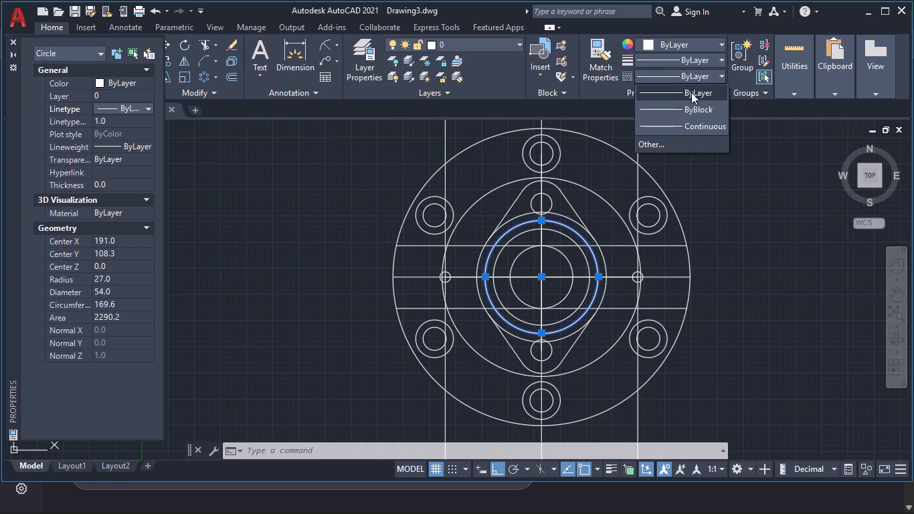
click(667, 143)
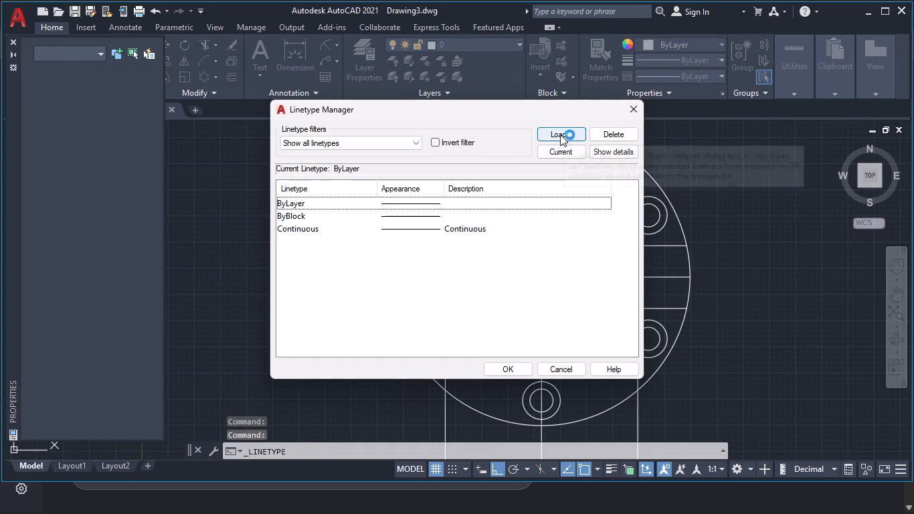
click(560, 135)
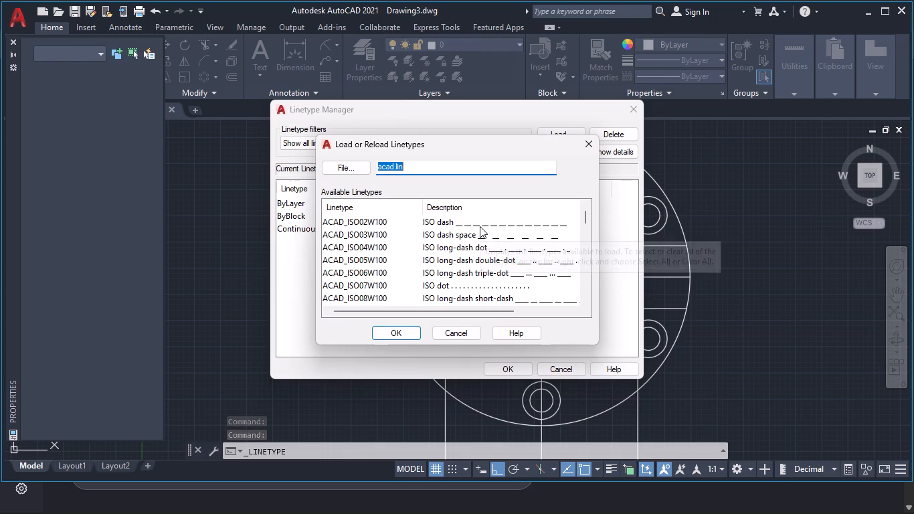
click(468, 225)
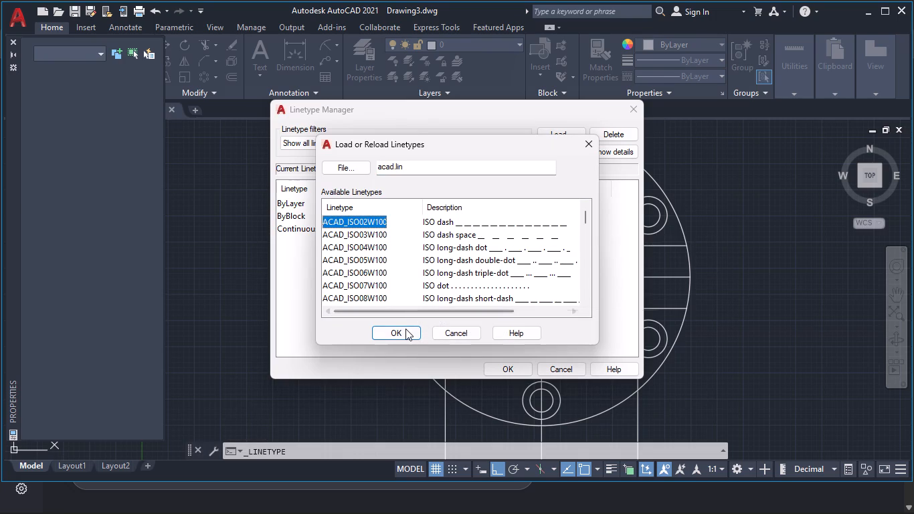
click(405, 329)
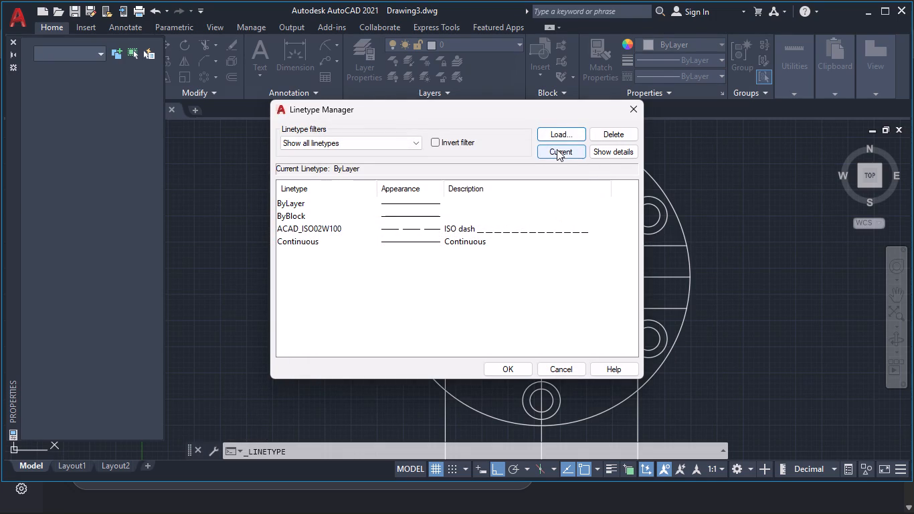
click(561, 132)
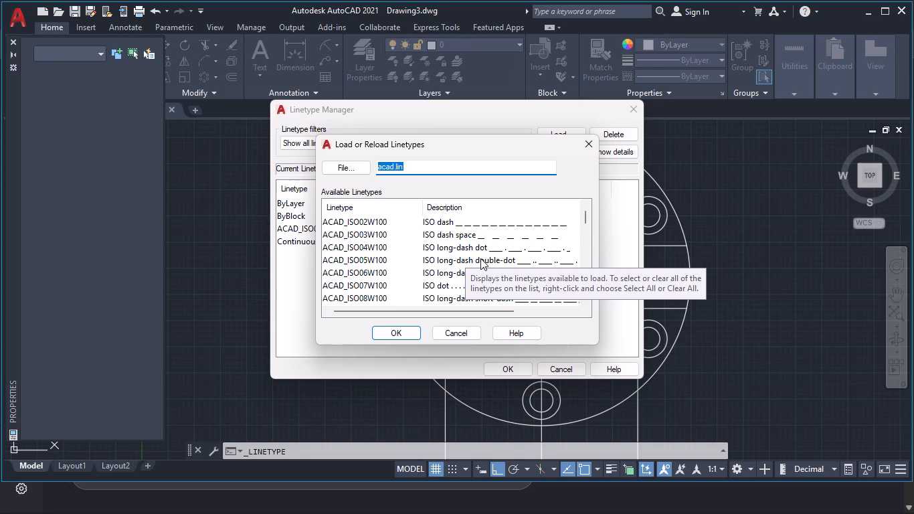
click(497, 238)
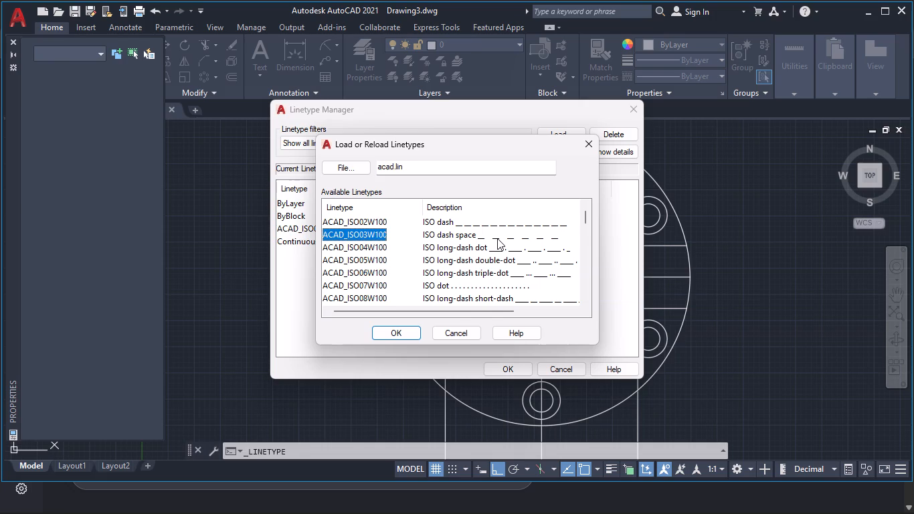
click(402, 332)
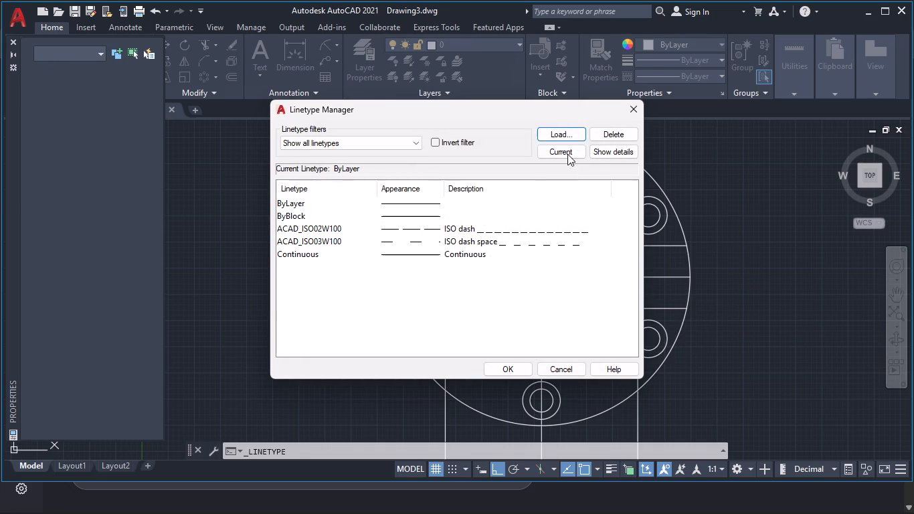
click(626, 110)
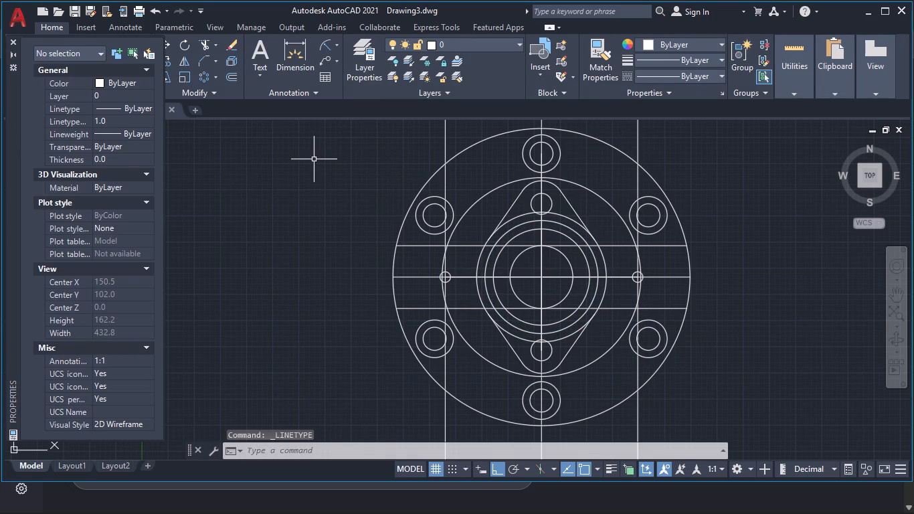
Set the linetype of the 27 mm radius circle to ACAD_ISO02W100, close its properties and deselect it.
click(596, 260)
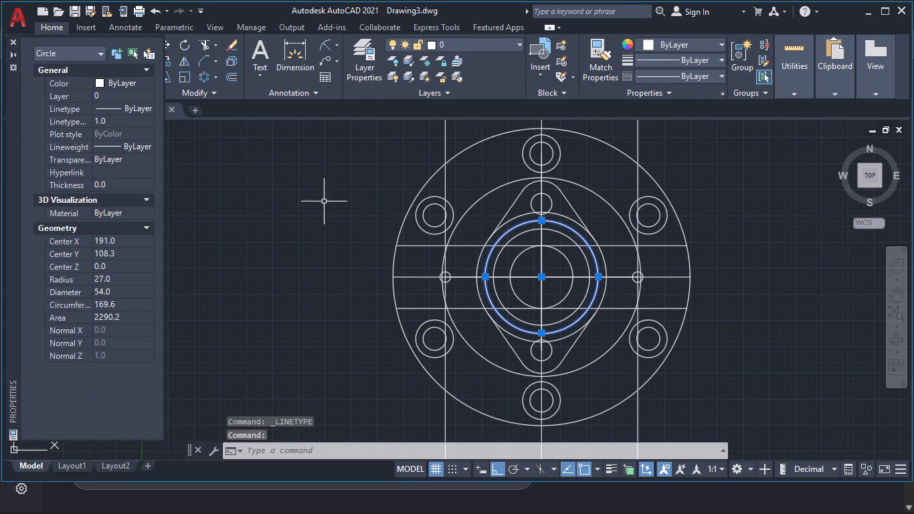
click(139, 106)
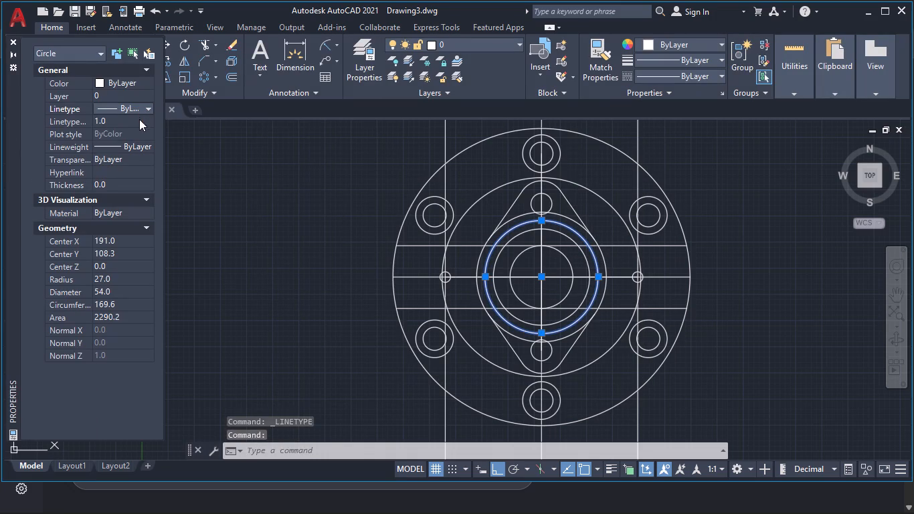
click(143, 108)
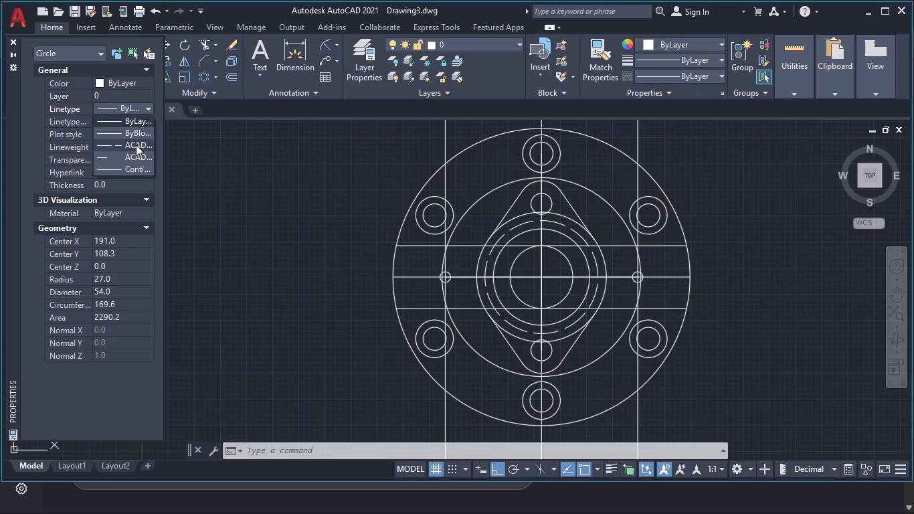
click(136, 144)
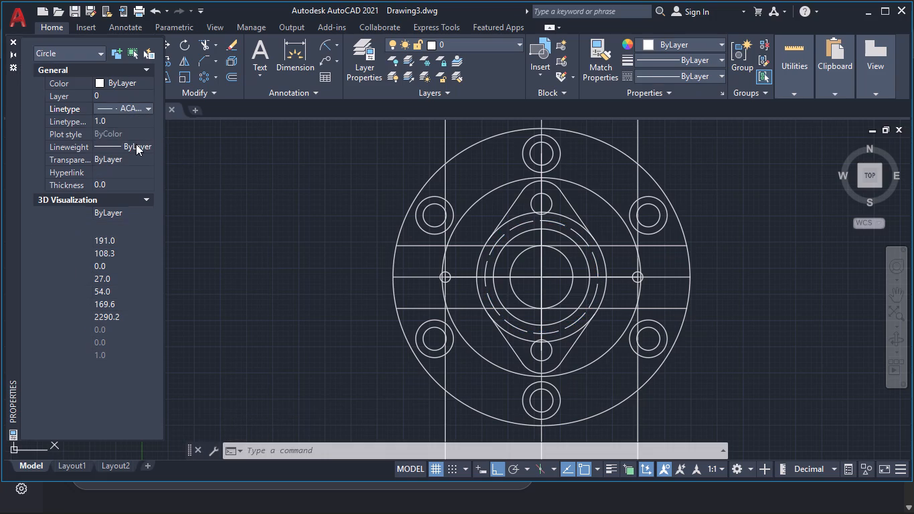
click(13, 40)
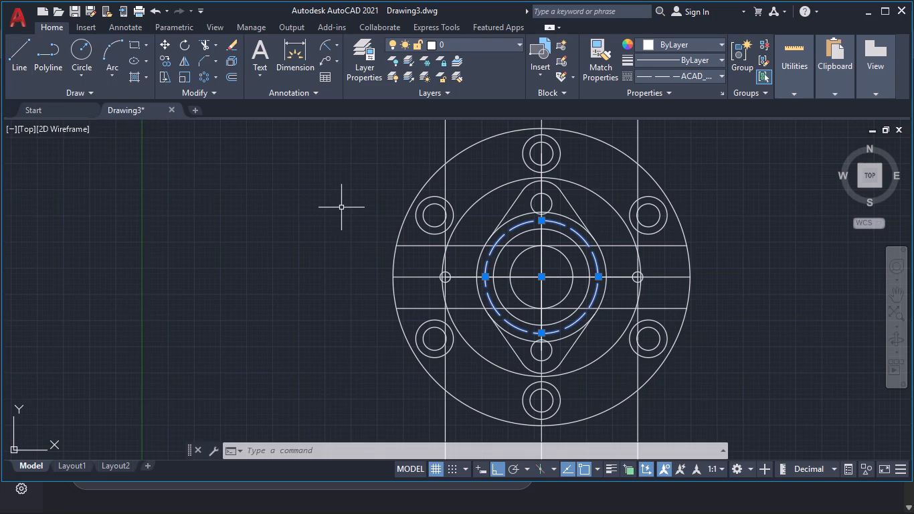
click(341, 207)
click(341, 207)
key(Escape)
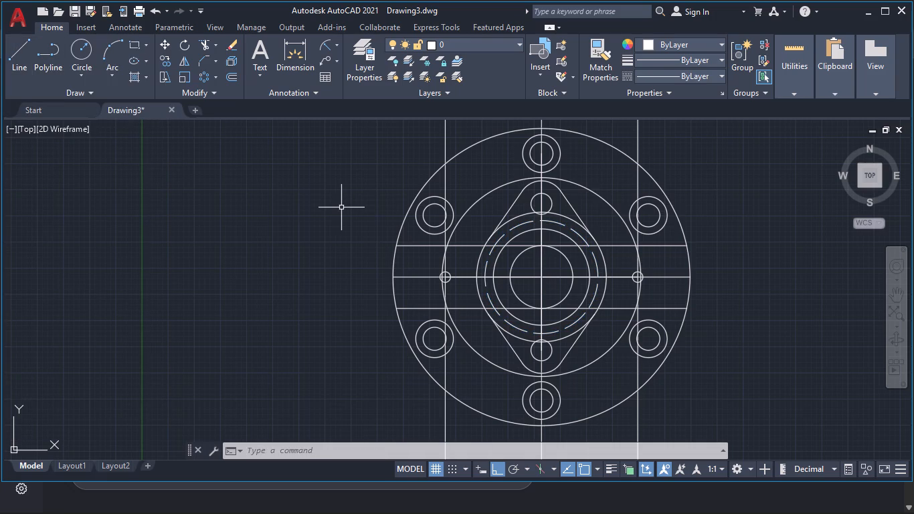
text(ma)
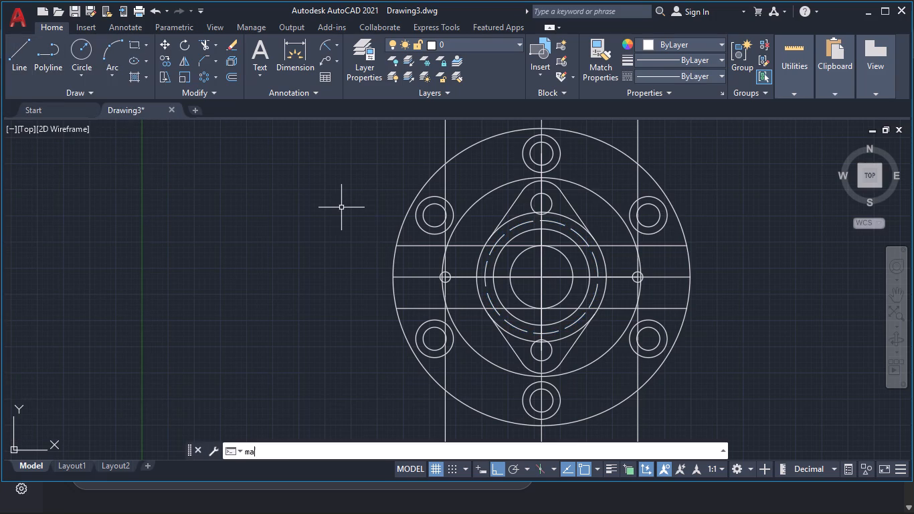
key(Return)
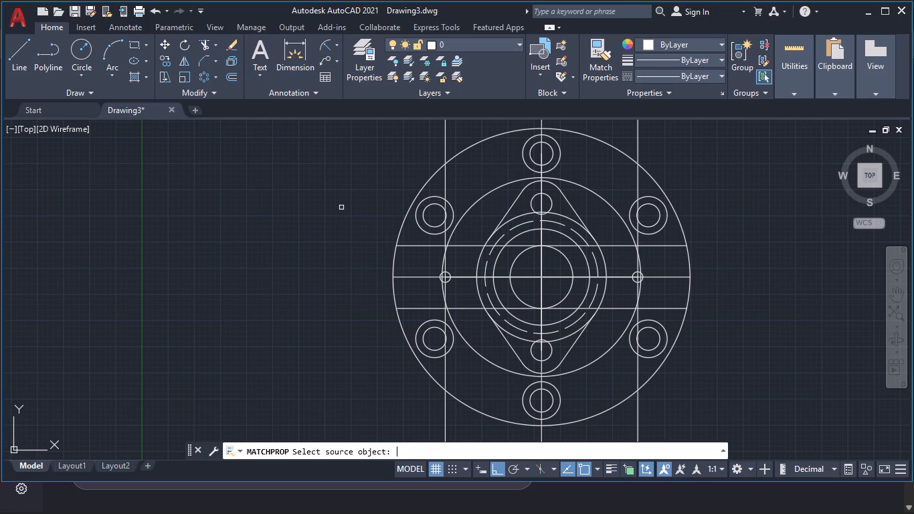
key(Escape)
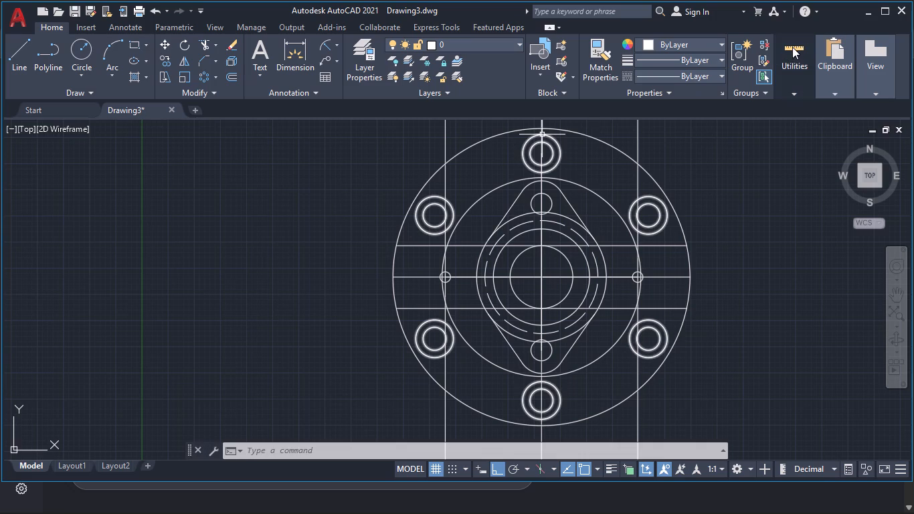
Load the DASHED linetype from acad.lin into the drawing.
click(701, 77)
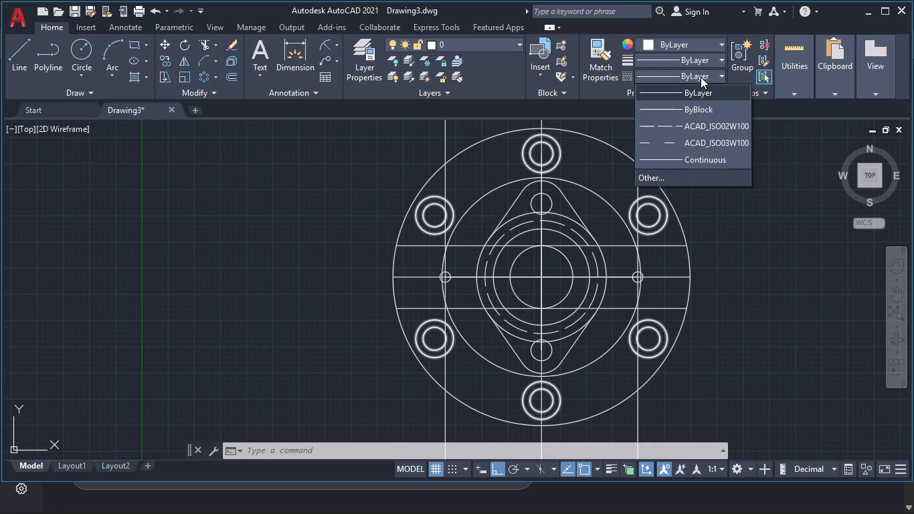
click(681, 179)
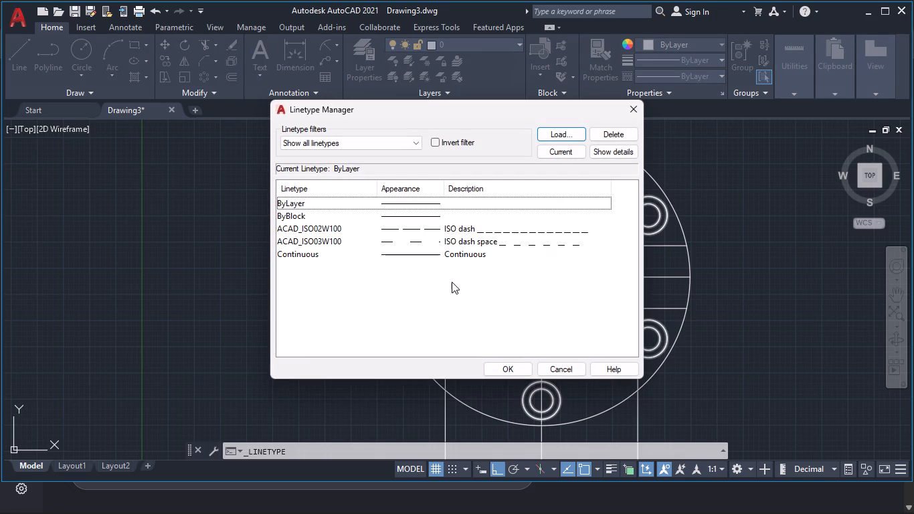
click(565, 133)
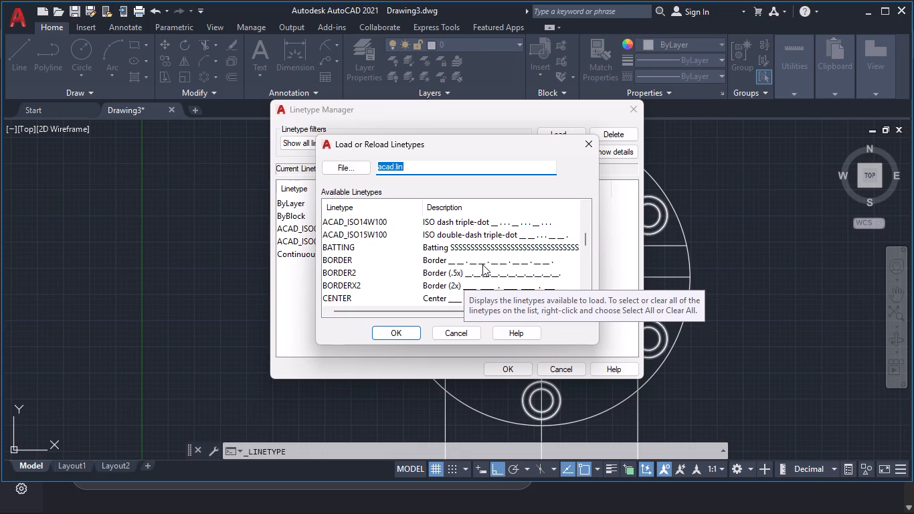
click(485, 223)
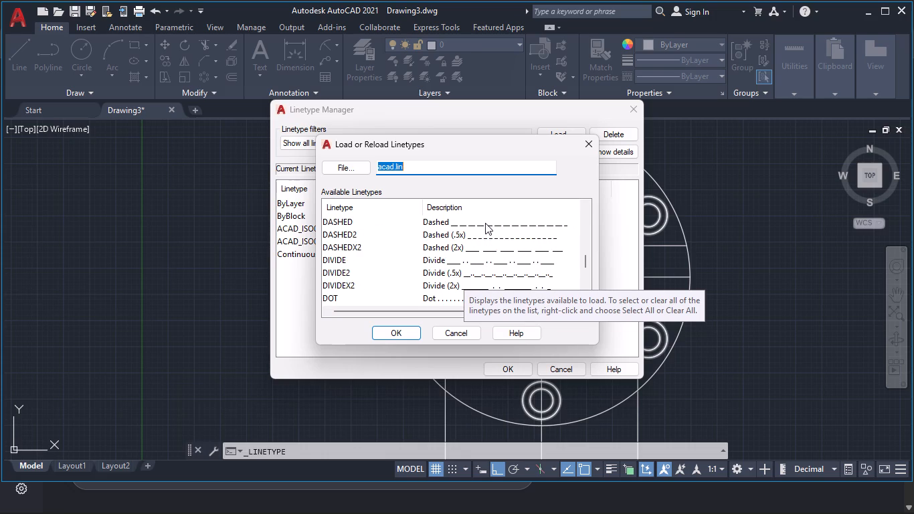
click(401, 331)
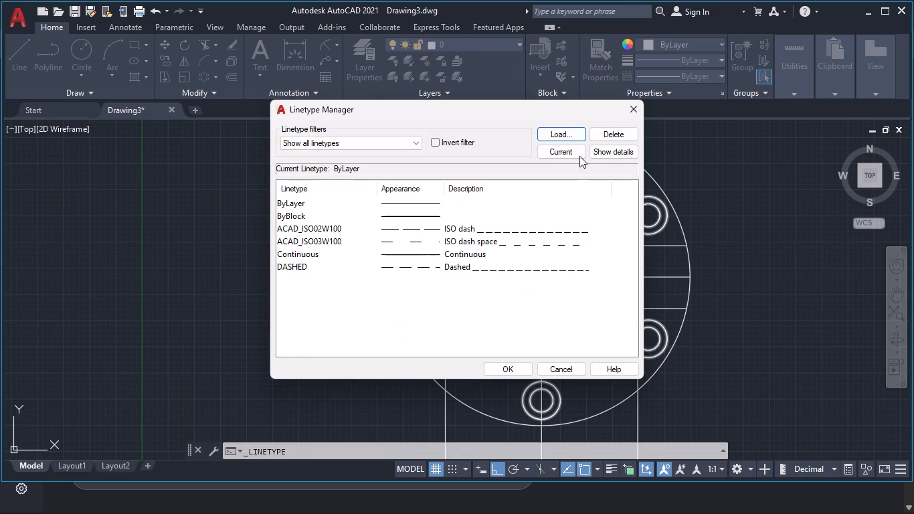
click(630, 113)
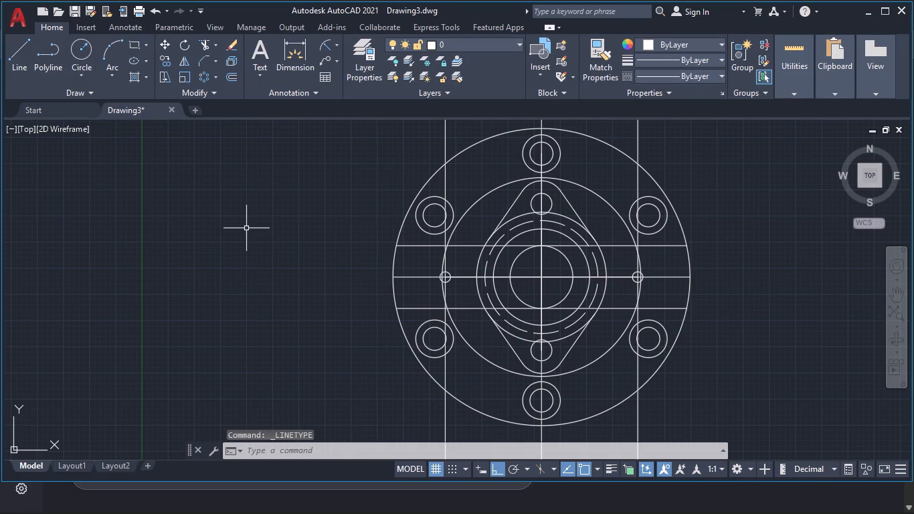
Set the linetype of the 27 mm radius circle to DASHED in its properties.
click(496, 240)
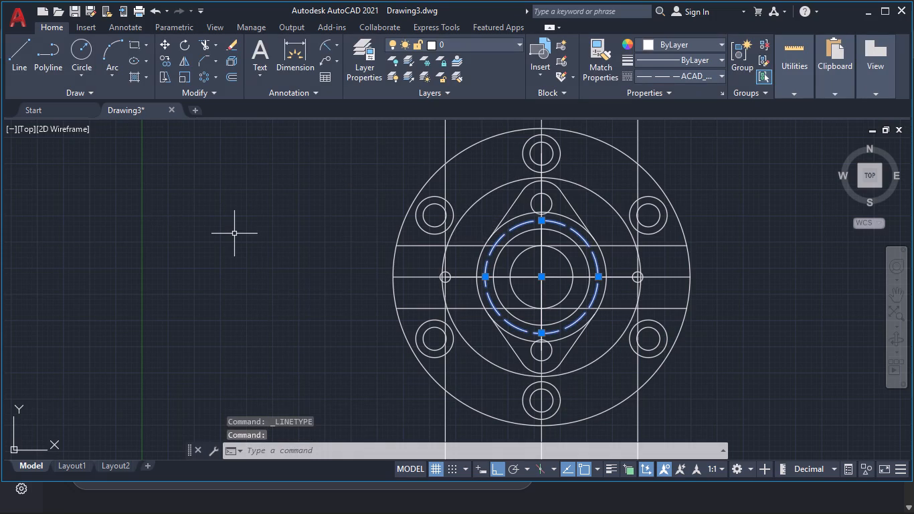
text(pr)
key(Return)
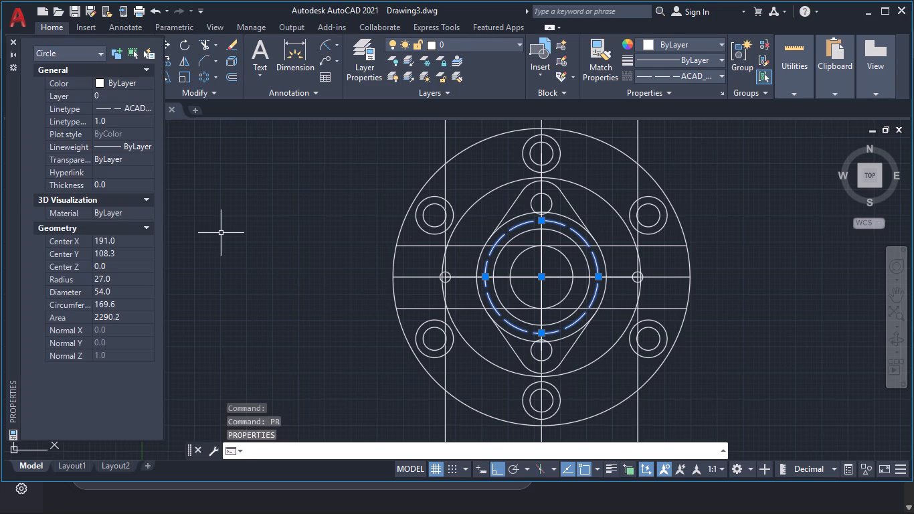
click(128, 105)
click(147, 110)
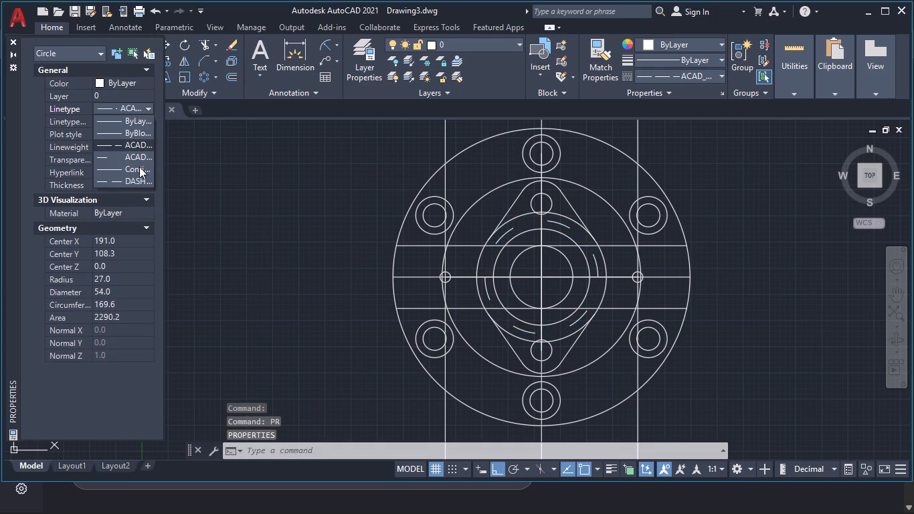
click(137, 179)
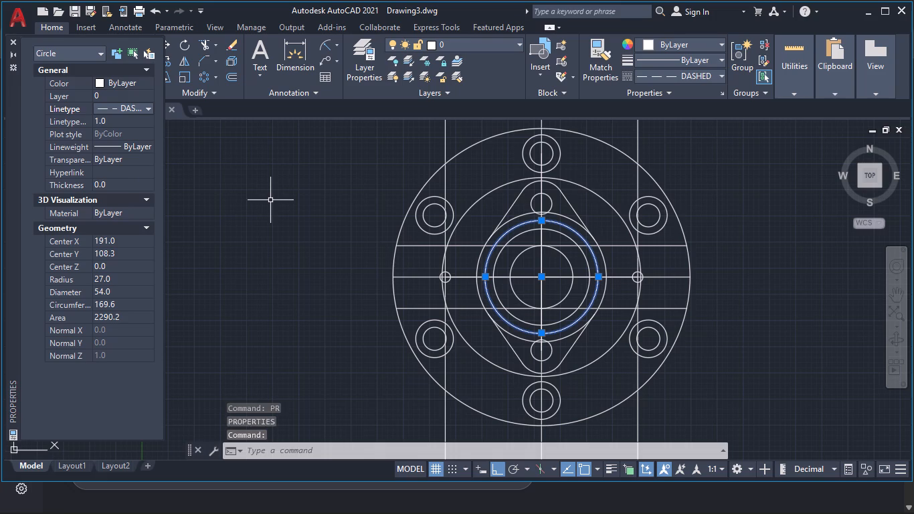
Load the DASHEDX2 linetype from acad.lin into the drawing.
click(715, 72)
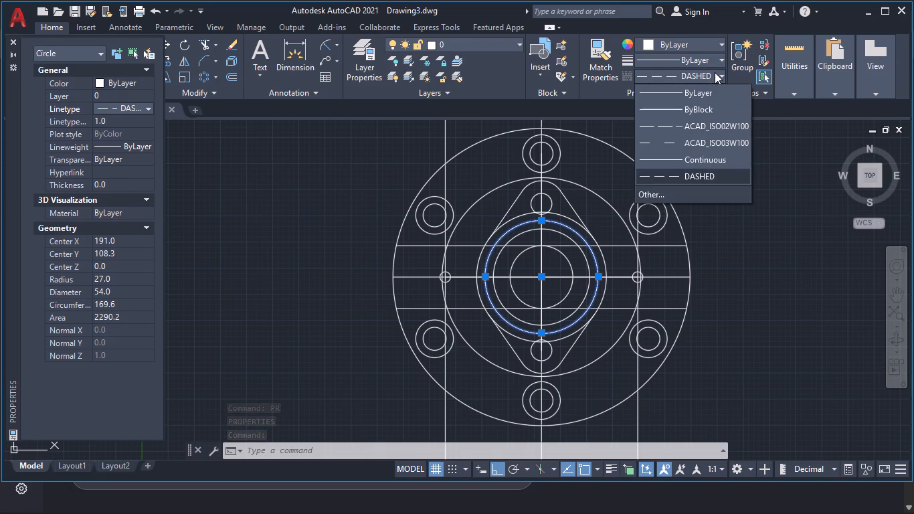
click(671, 196)
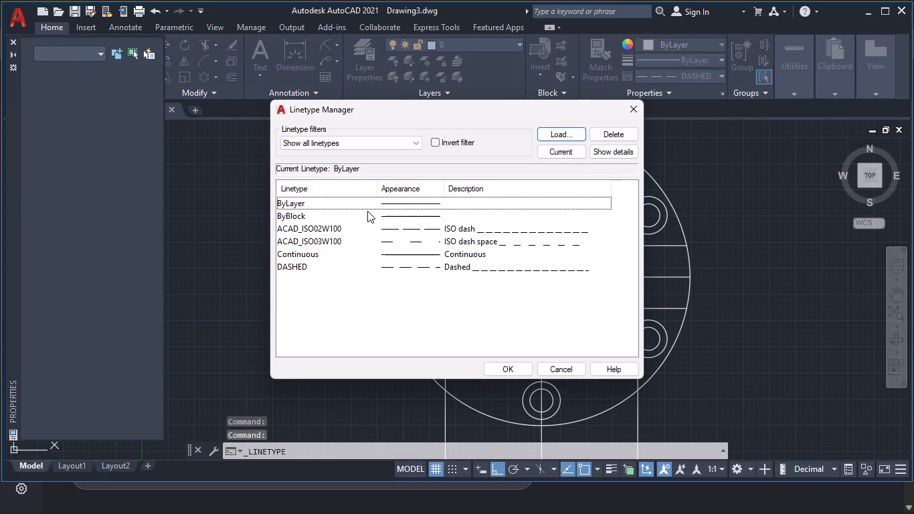
click(564, 139)
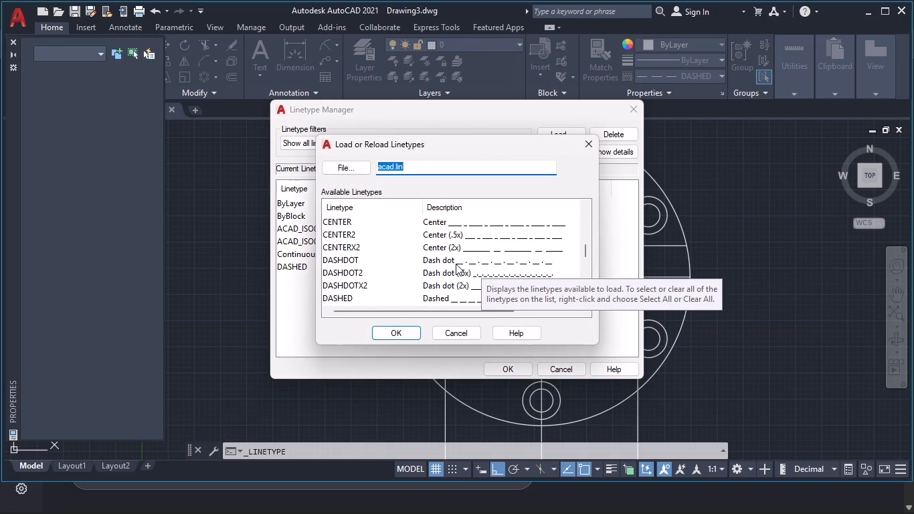
click(452, 250)
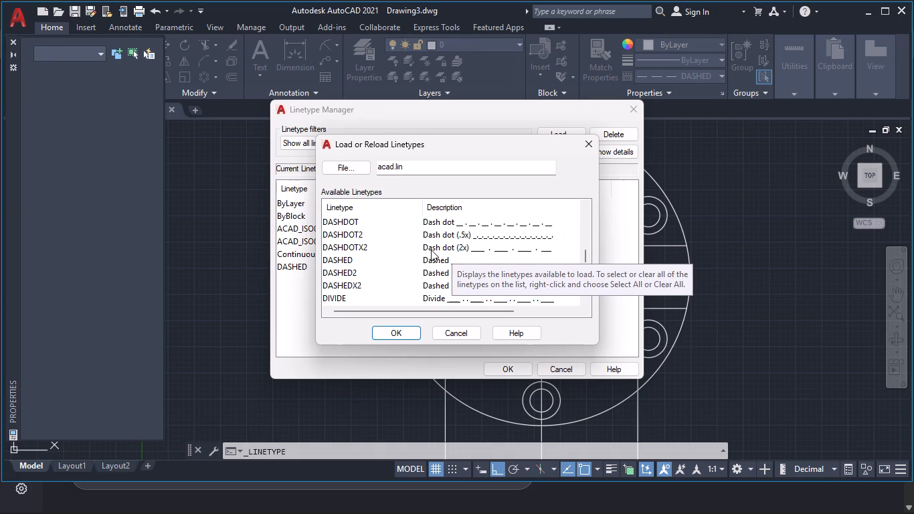
click(392, 239)
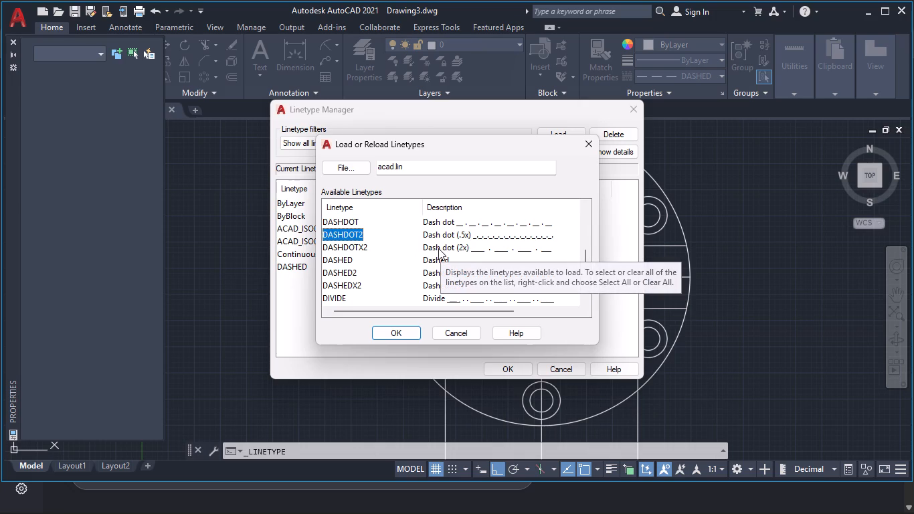
click(426, 298)
click(438, 284)
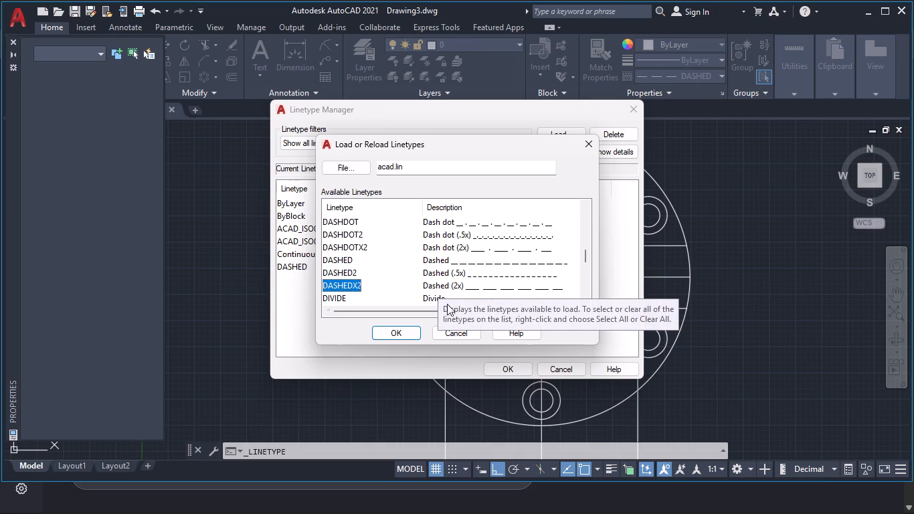
click(398, 333)
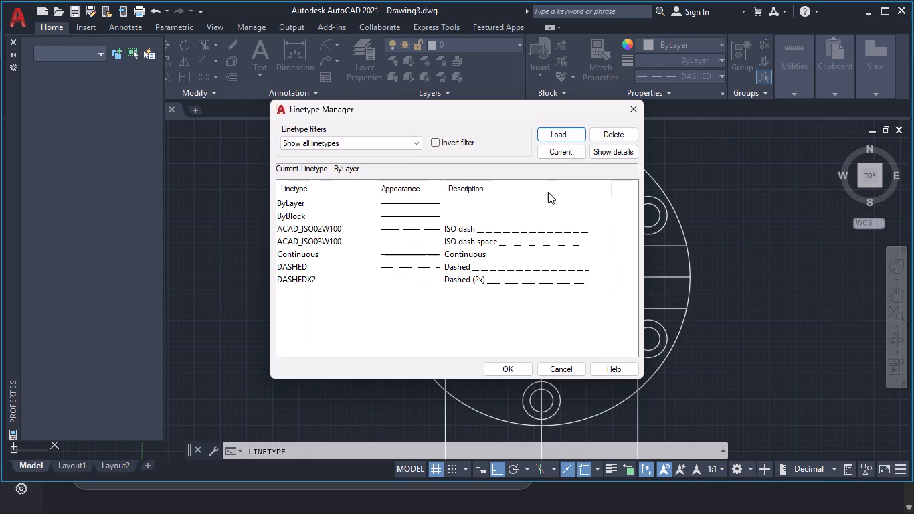
click(509, 371)
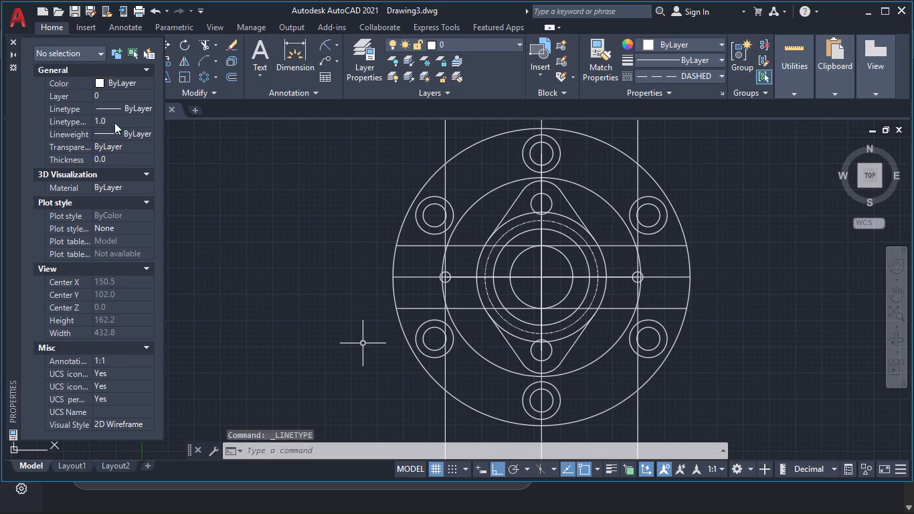
Set the linetype of the 27 mm radius circle to DASHEDX2, deselect it and close its properties.
click(505, 235)
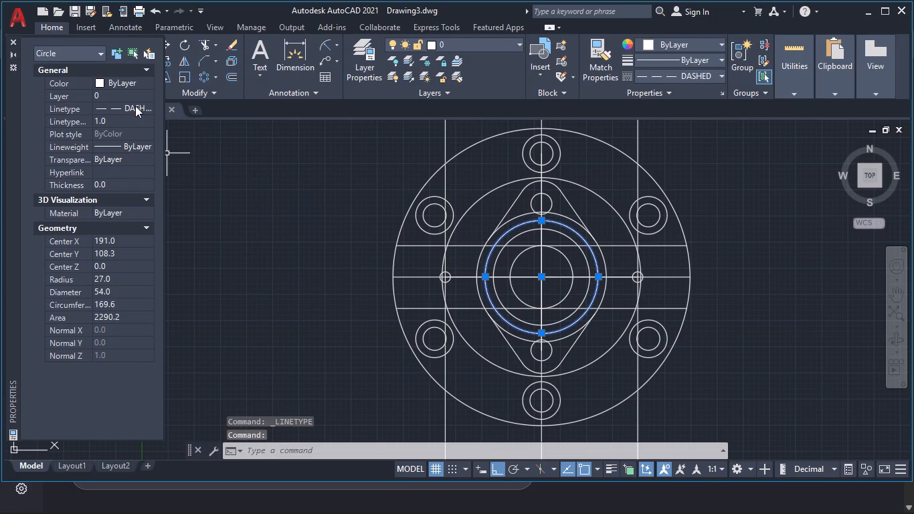
click(135, 106)
click(145, 106)
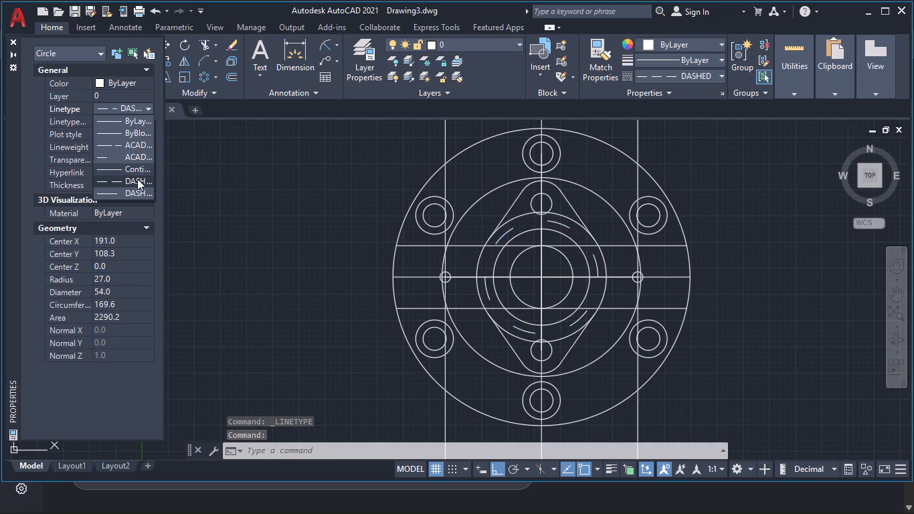
click(136, 192)
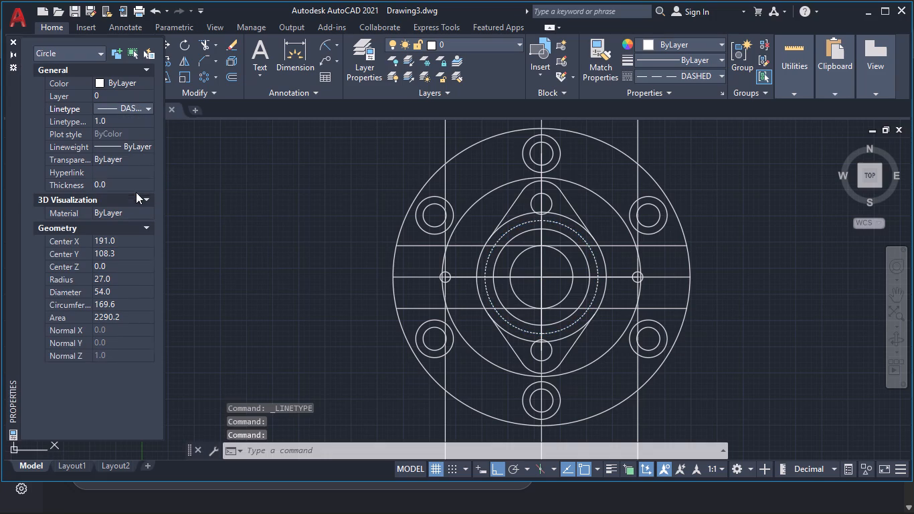
key(Escape)
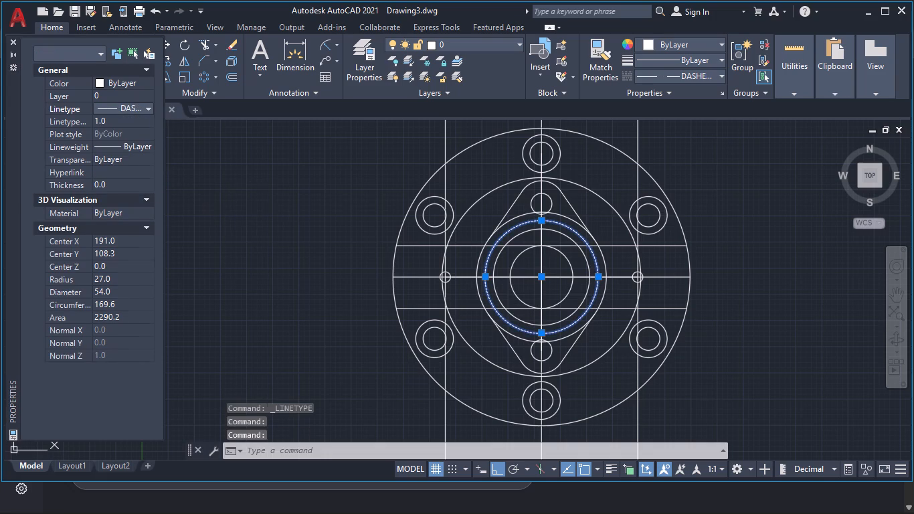
click(12, 42)
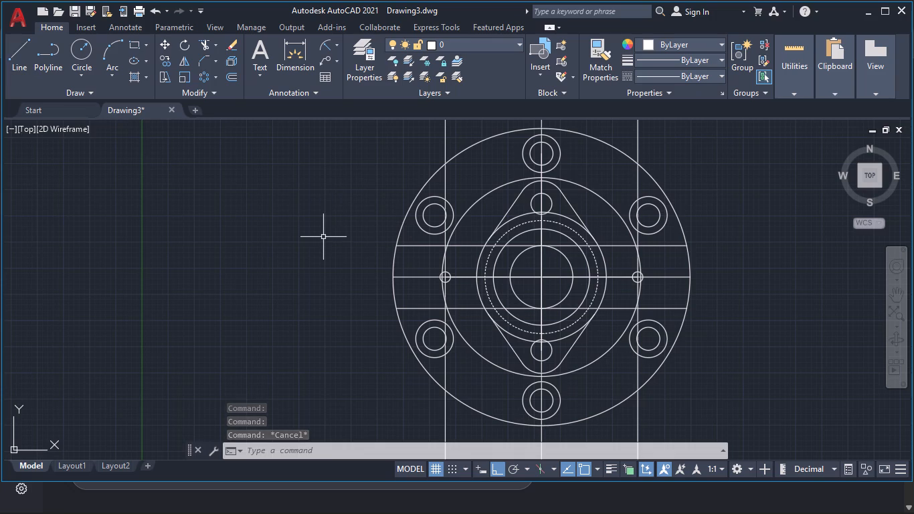
Match the properties of the dashed 27 mm radius circle onto the next larger concentric circle tangent to the lug lines.
text(ma)
key(Return)
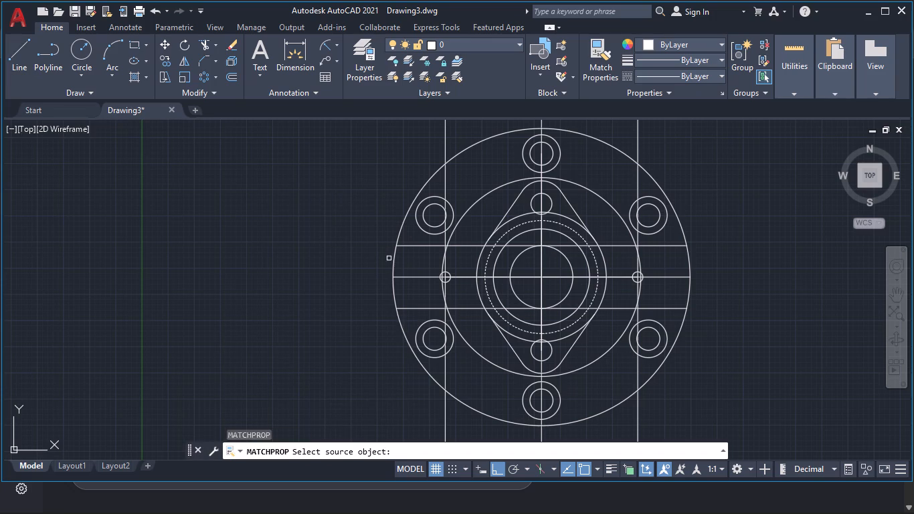
double_click(487, 262)
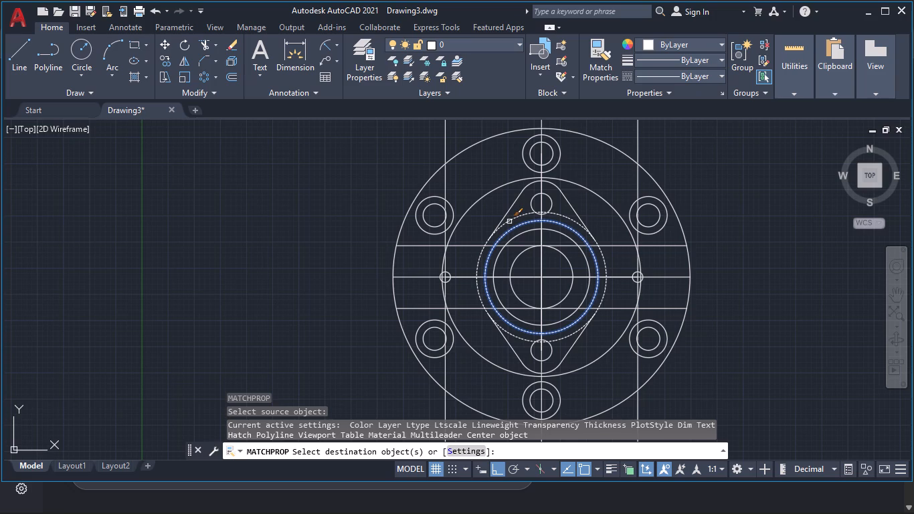
click(509, 222)
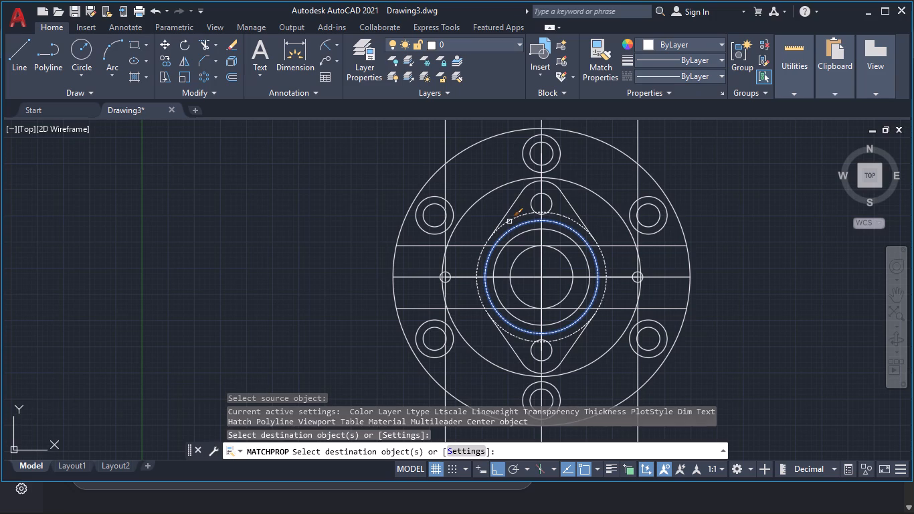
key(Escape)
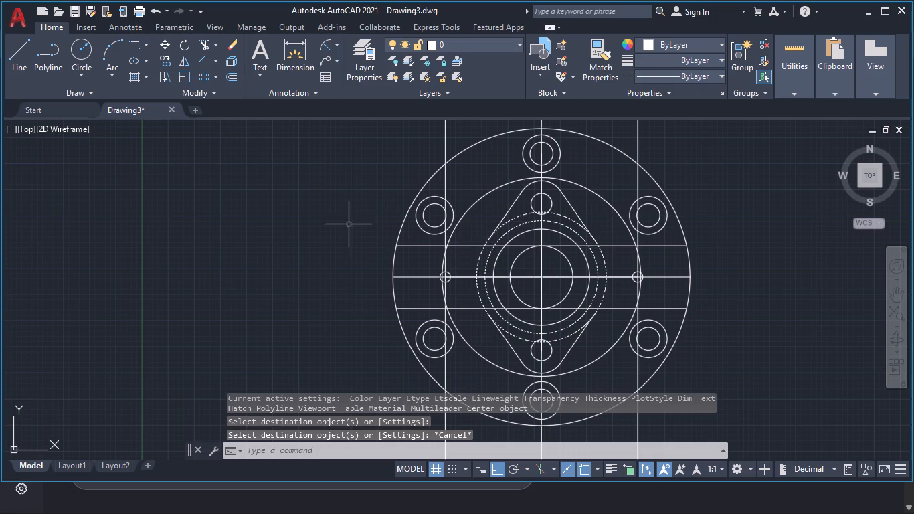
click(81, 53)
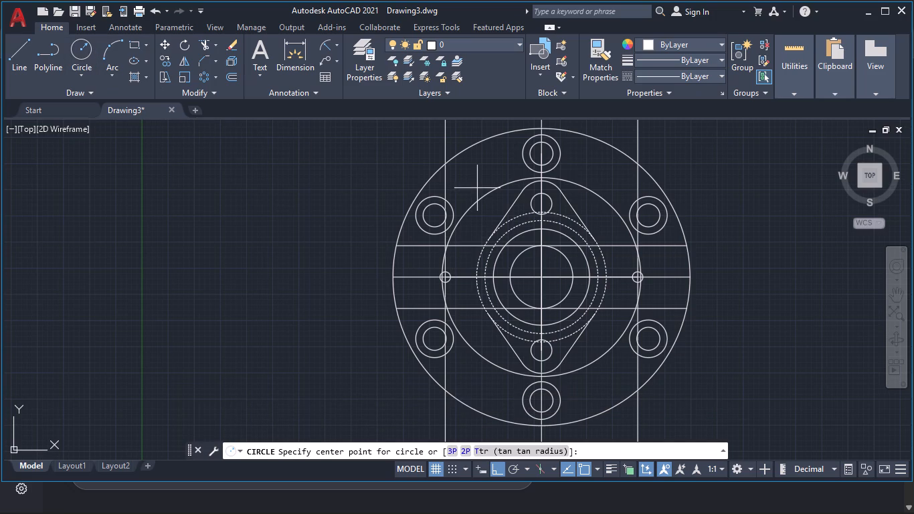
key(Escape)
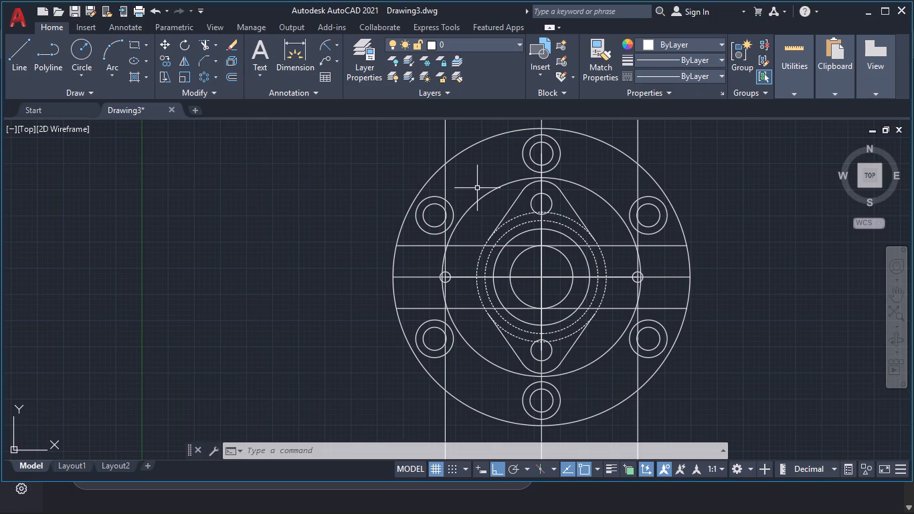
Trim the outer dashed circle's two side arcs between the upper and lower horizontal lines.
text(tr)
key(Return)
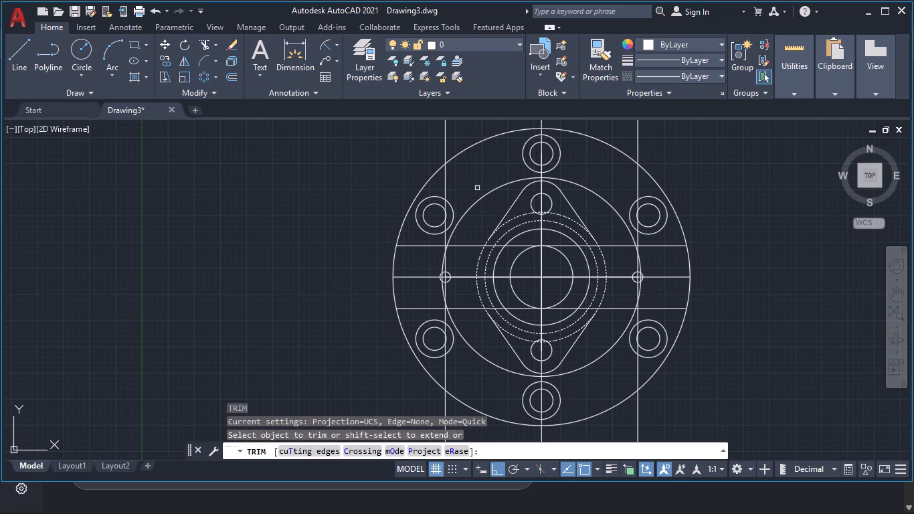
click(478, 262)
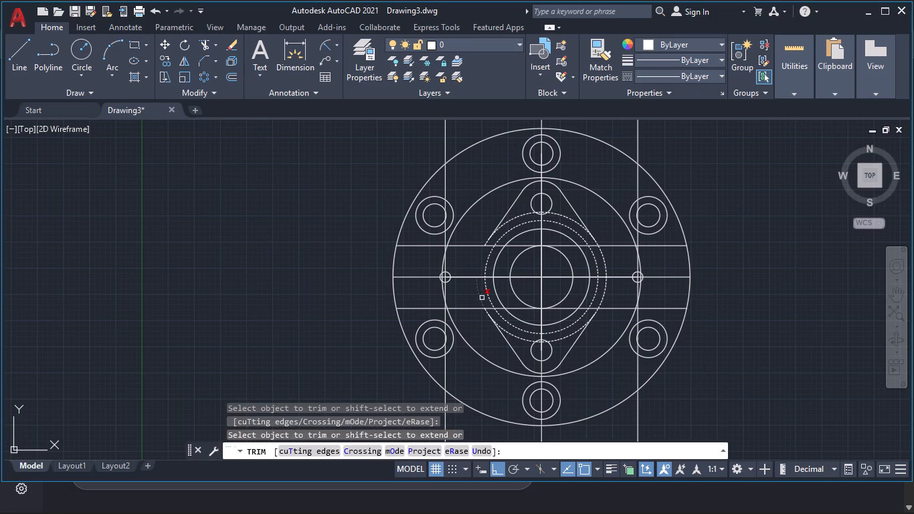
click(482, 298)
click(602, 301)
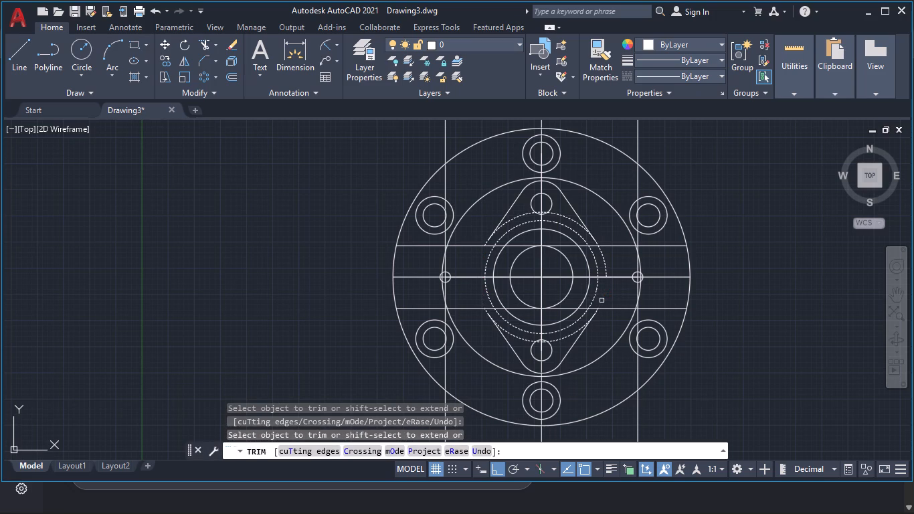
click(607, 266)
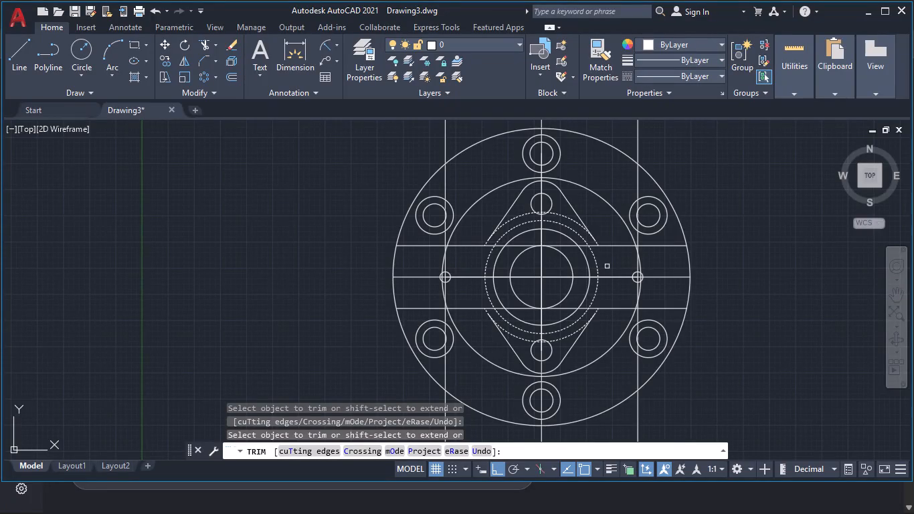
key(Escape)
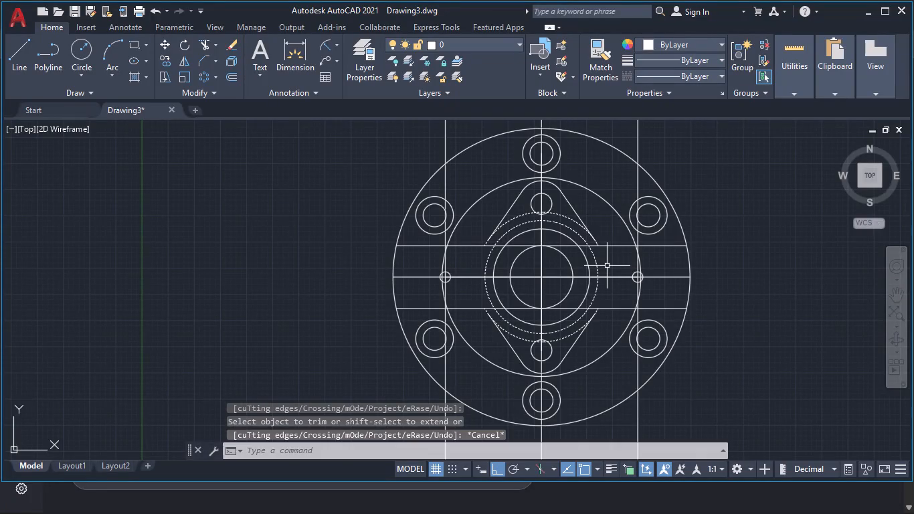
Draw a circle from the flange centre with its radius reaching the top midpoint of the outer dashed arc.
key(c)
key(Return)
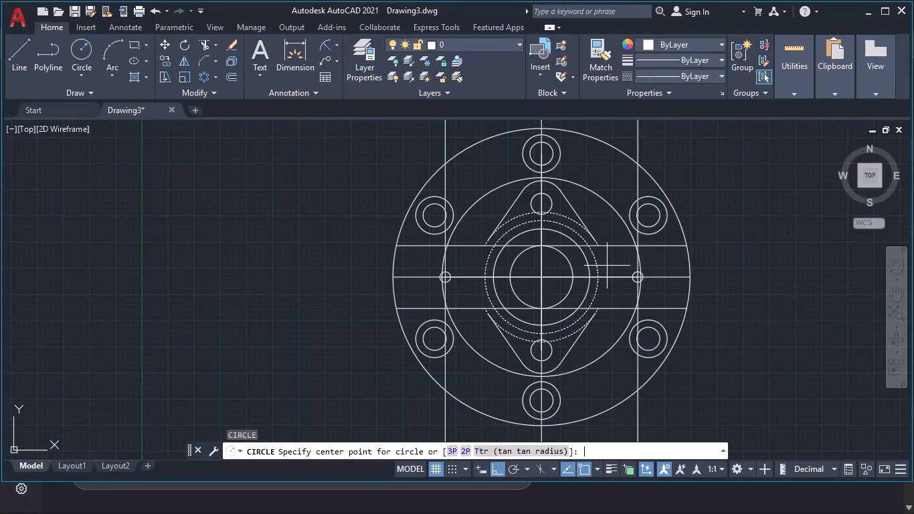
click(544, 276)
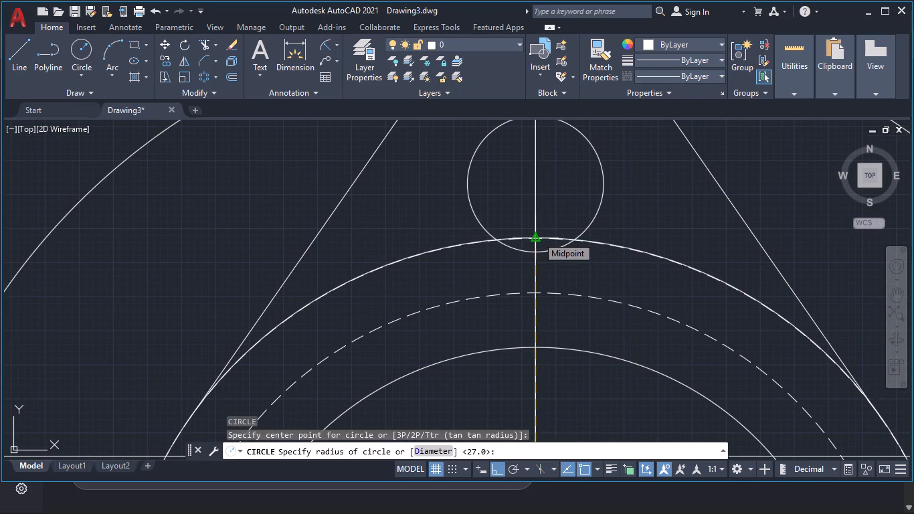
click(537, 236)
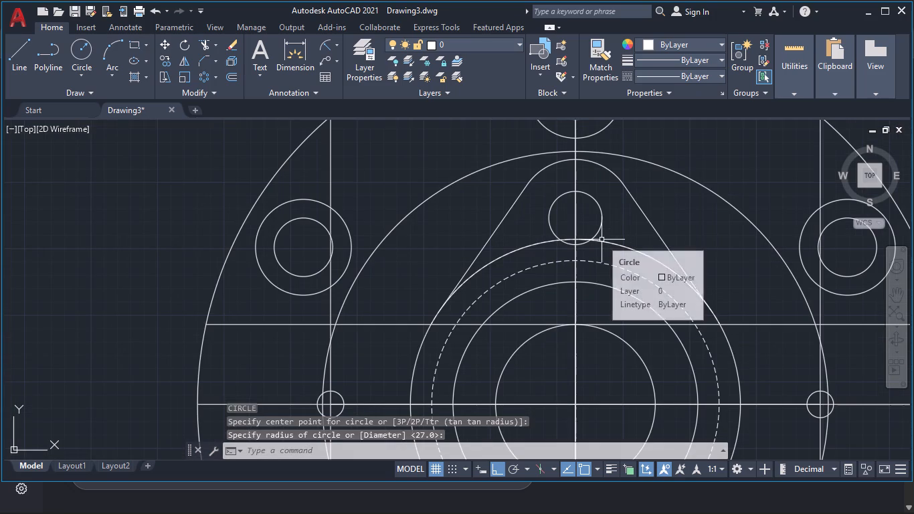
Trim the new circle's upper and lower arcs between the lug's tangent lines, leaving its continuous side arcs and the dashed arcs.
text(tr)
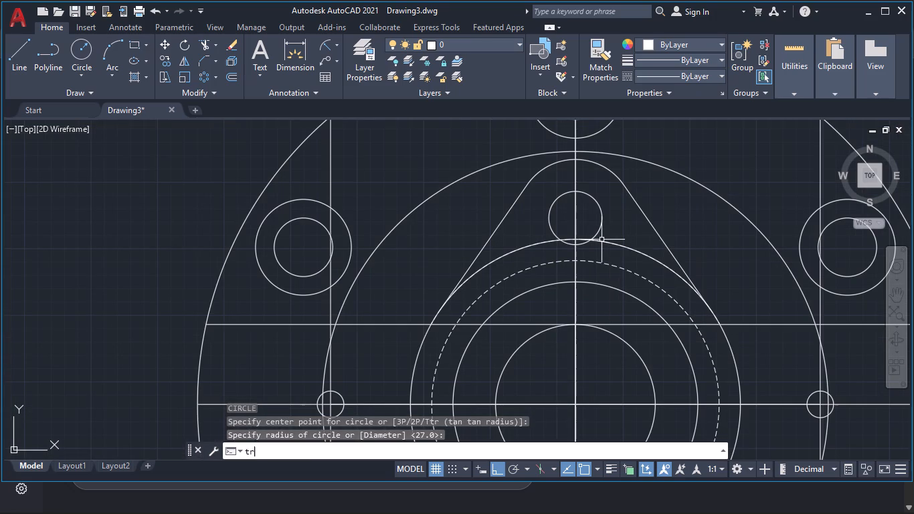
key(Return)
click(610, 244)
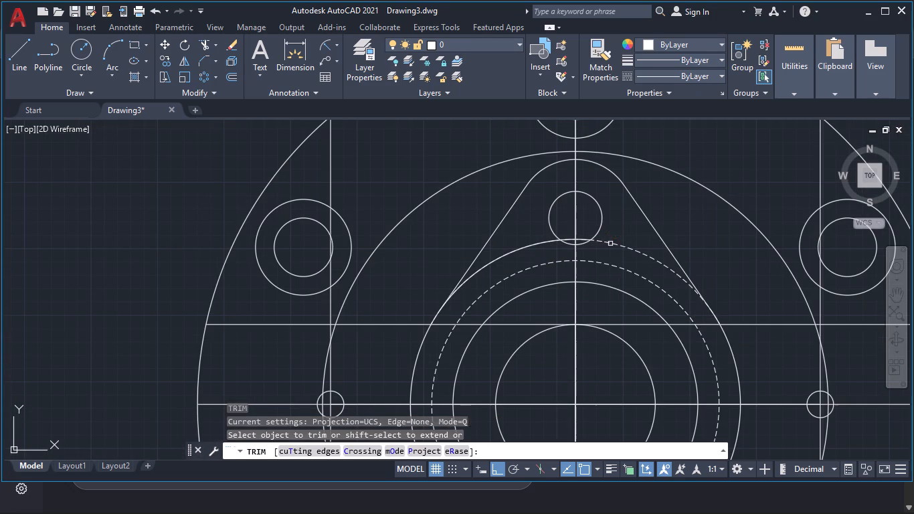
click(538, 246)
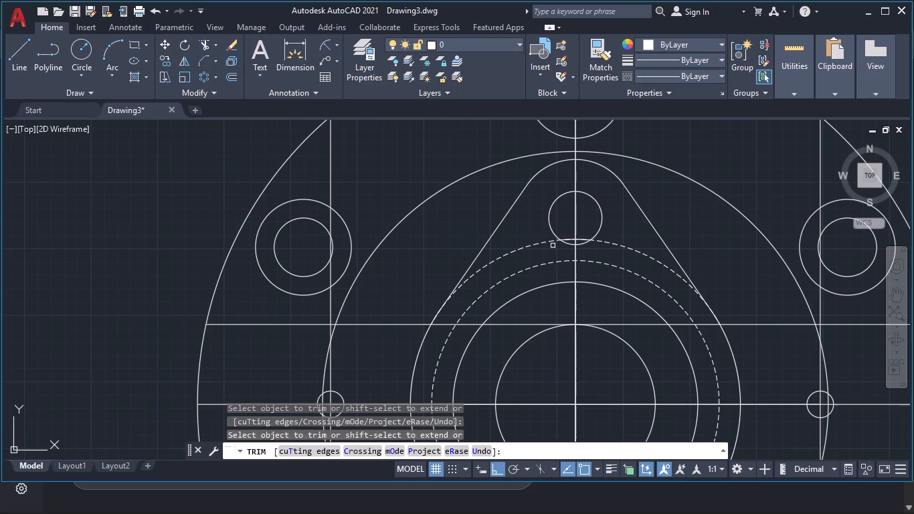
click(570, 239)
click(581, 239)
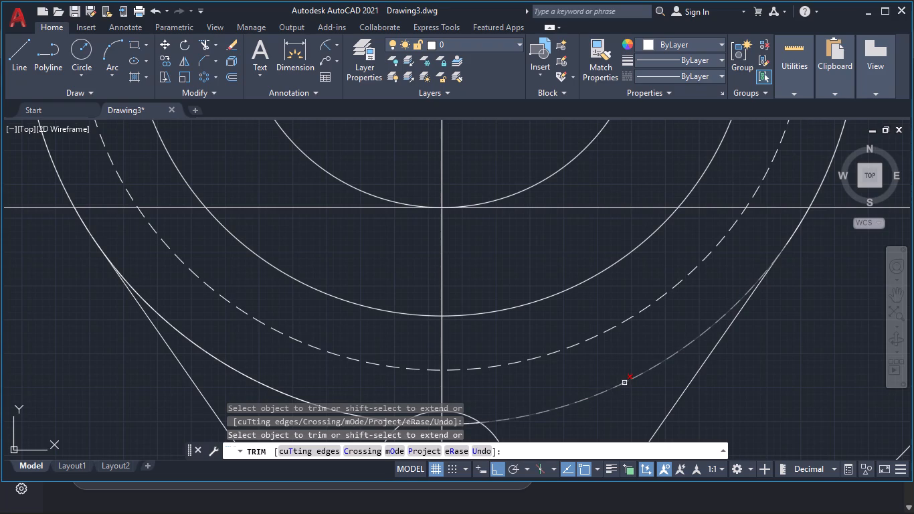
click(624, 383)
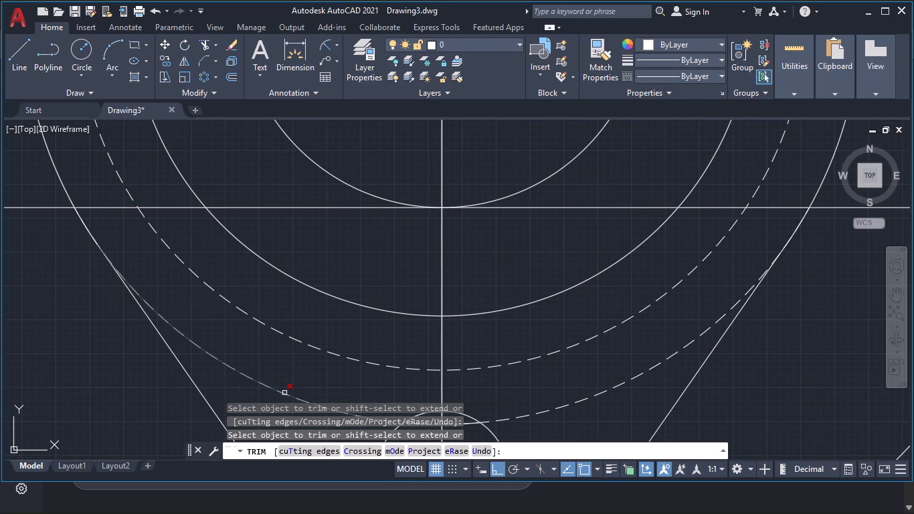
click(284, 393)
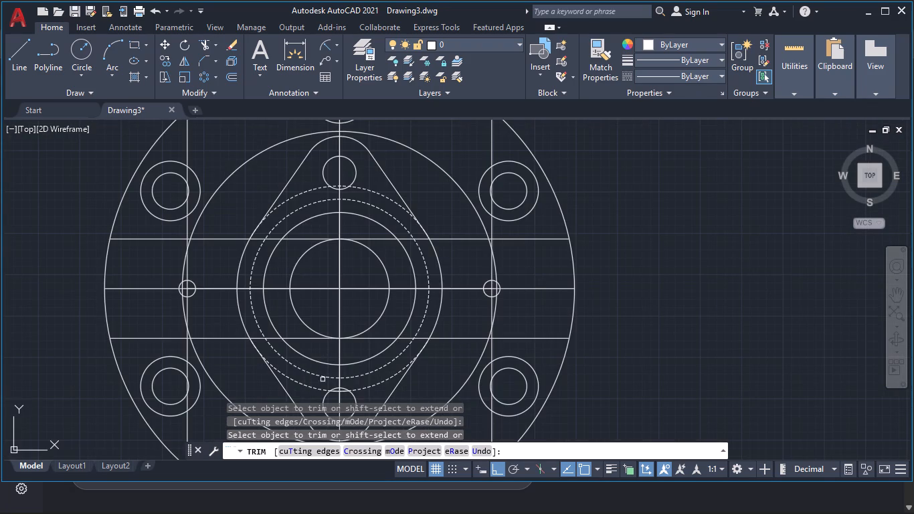
key(Escape)
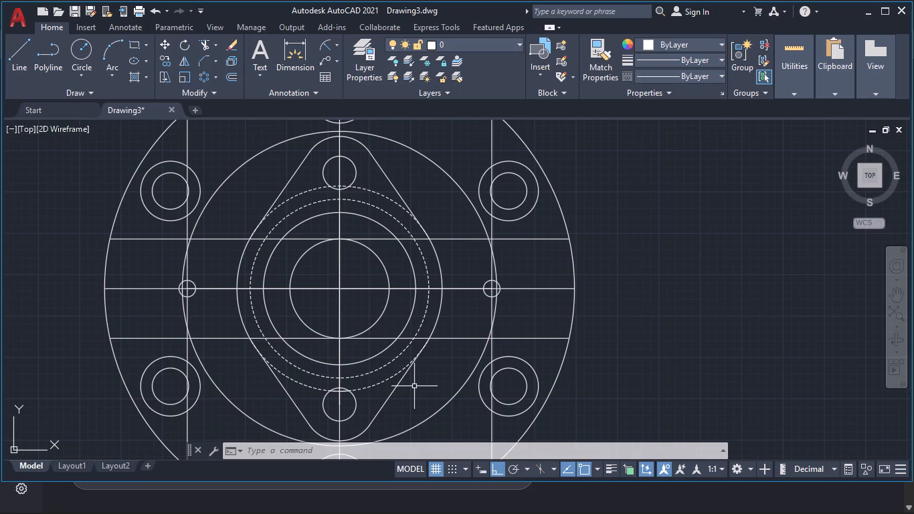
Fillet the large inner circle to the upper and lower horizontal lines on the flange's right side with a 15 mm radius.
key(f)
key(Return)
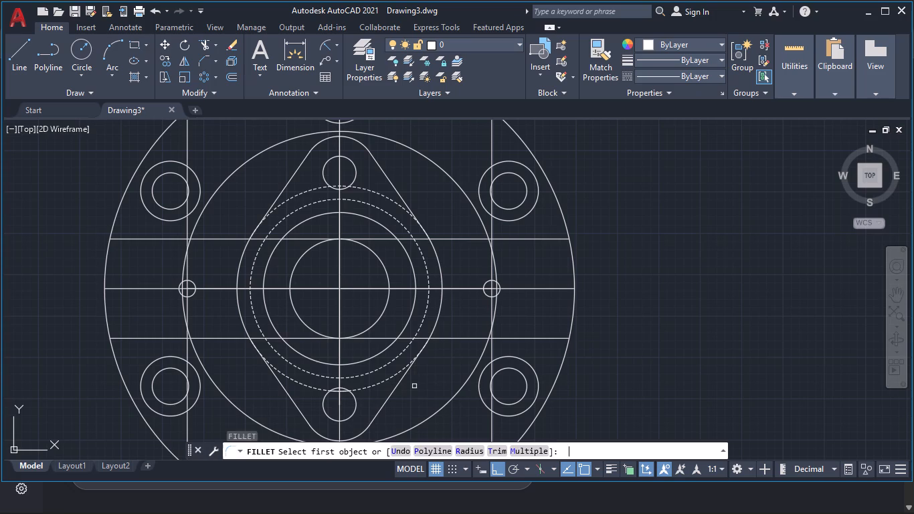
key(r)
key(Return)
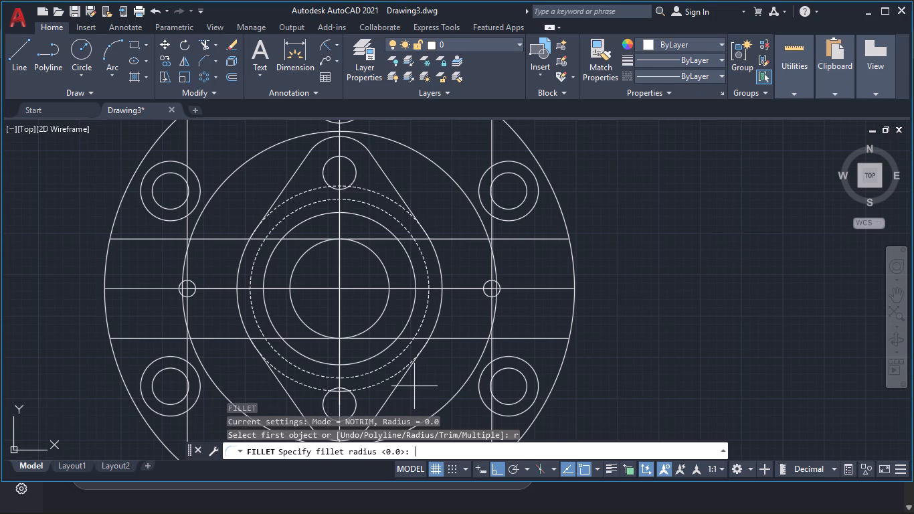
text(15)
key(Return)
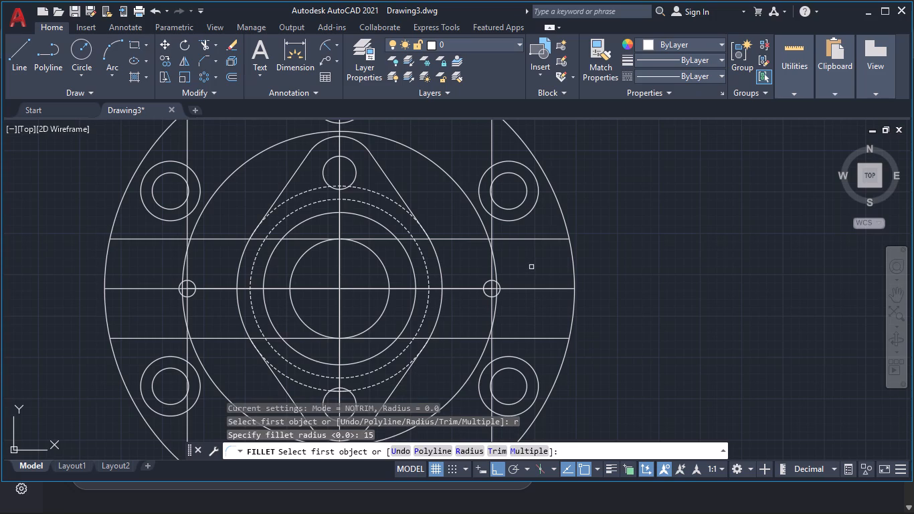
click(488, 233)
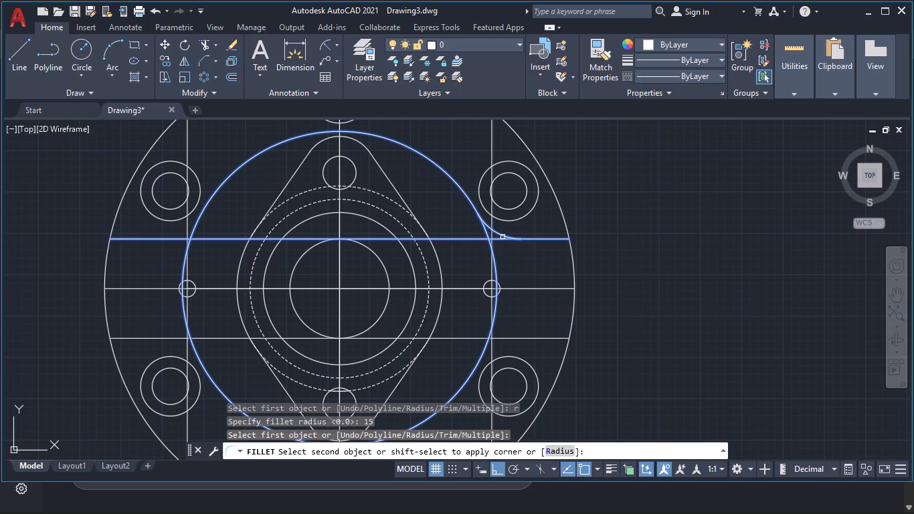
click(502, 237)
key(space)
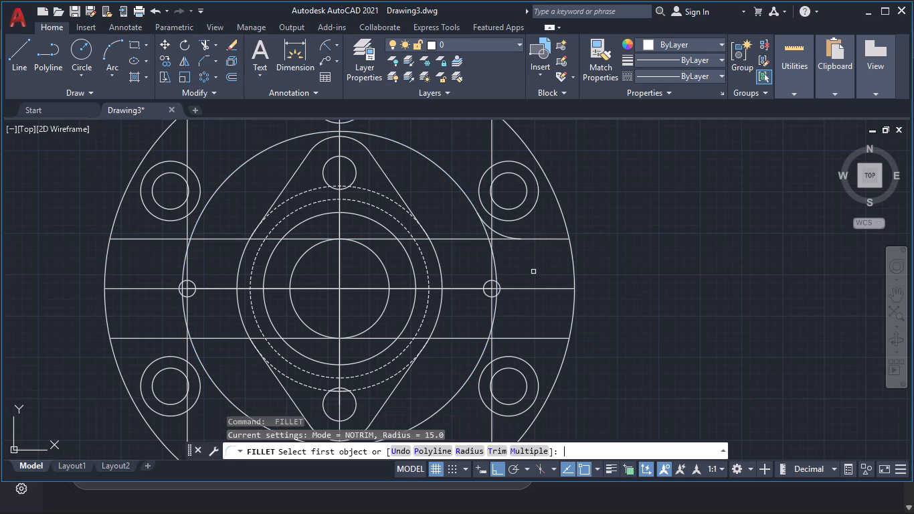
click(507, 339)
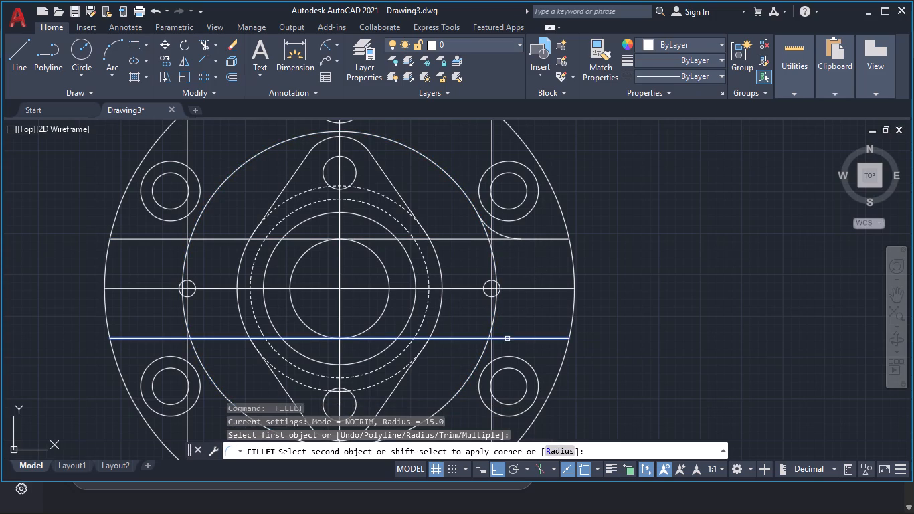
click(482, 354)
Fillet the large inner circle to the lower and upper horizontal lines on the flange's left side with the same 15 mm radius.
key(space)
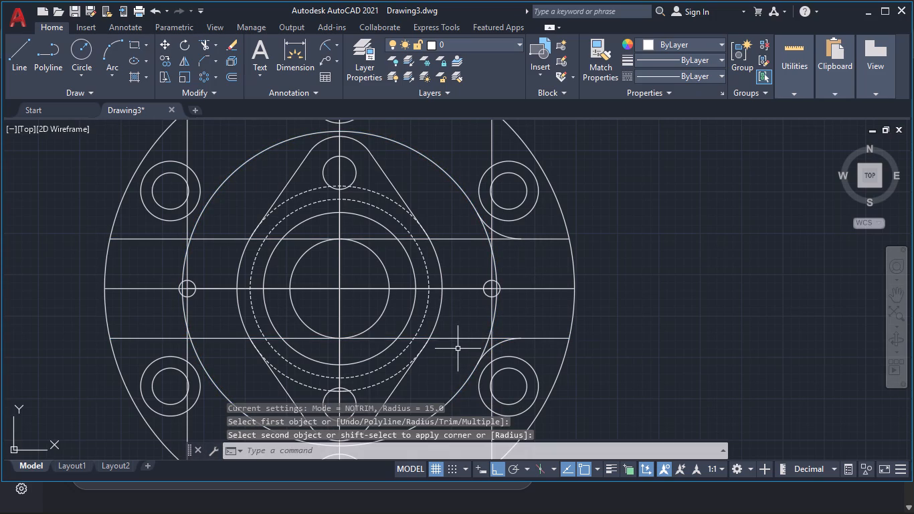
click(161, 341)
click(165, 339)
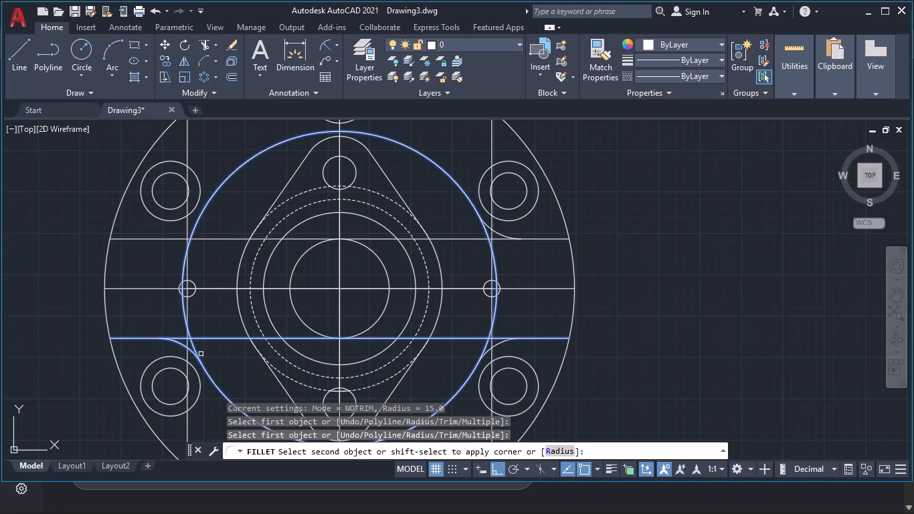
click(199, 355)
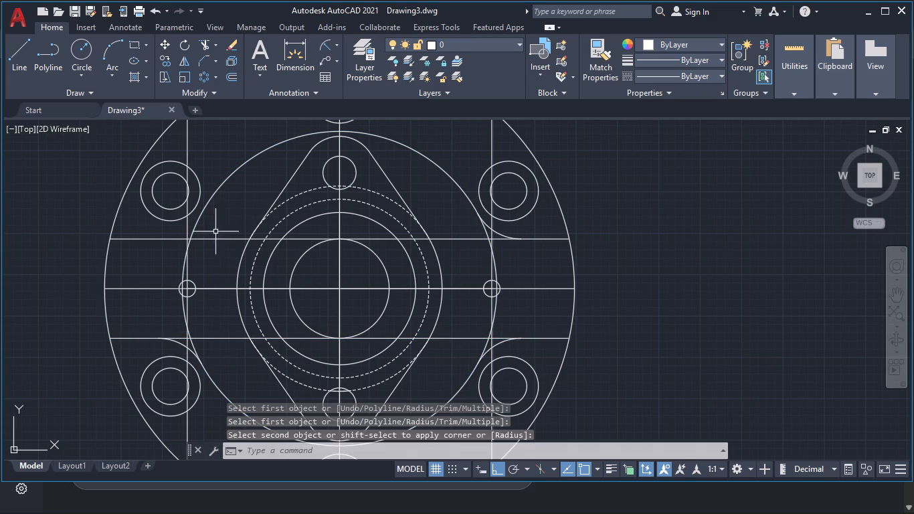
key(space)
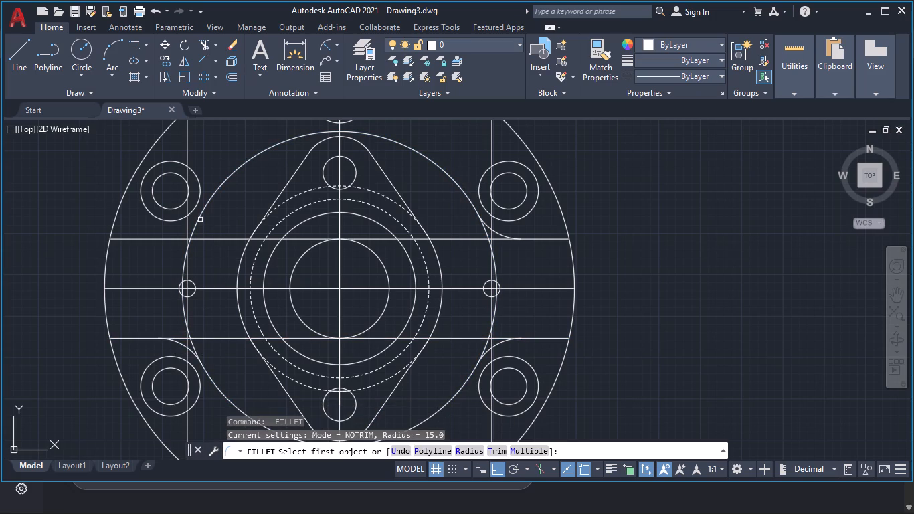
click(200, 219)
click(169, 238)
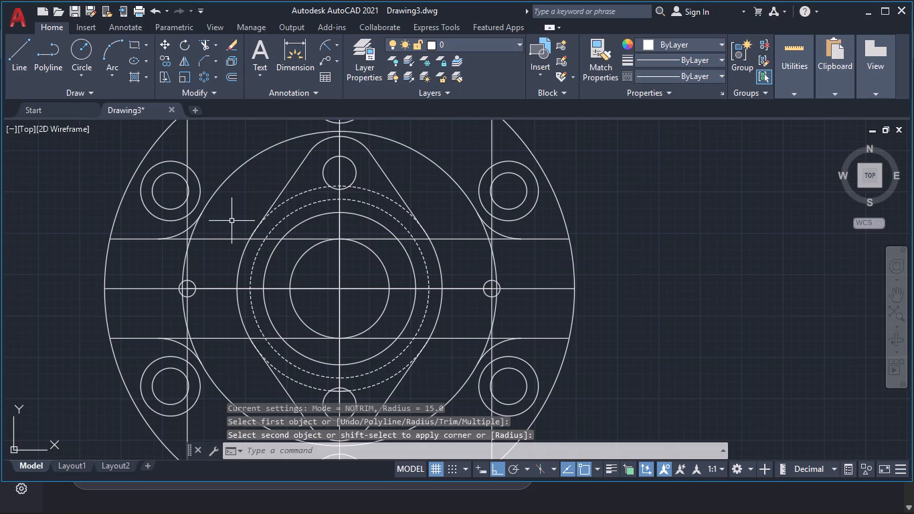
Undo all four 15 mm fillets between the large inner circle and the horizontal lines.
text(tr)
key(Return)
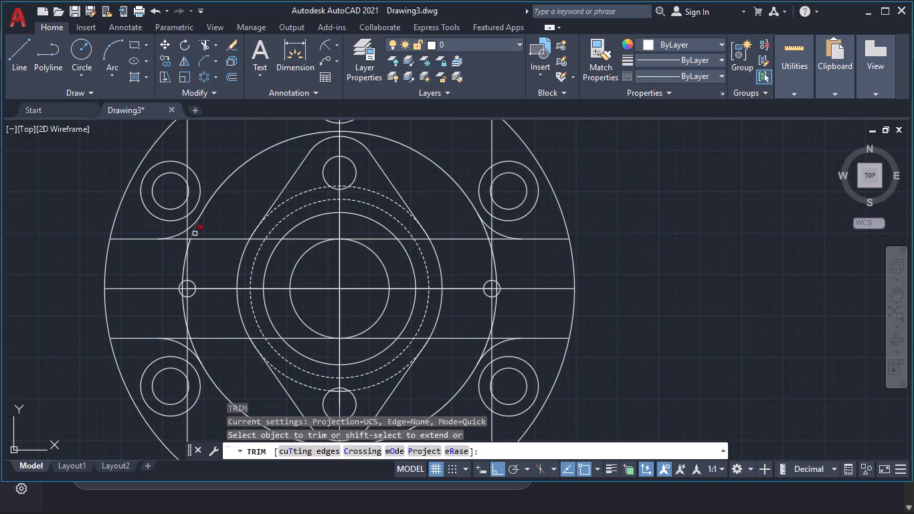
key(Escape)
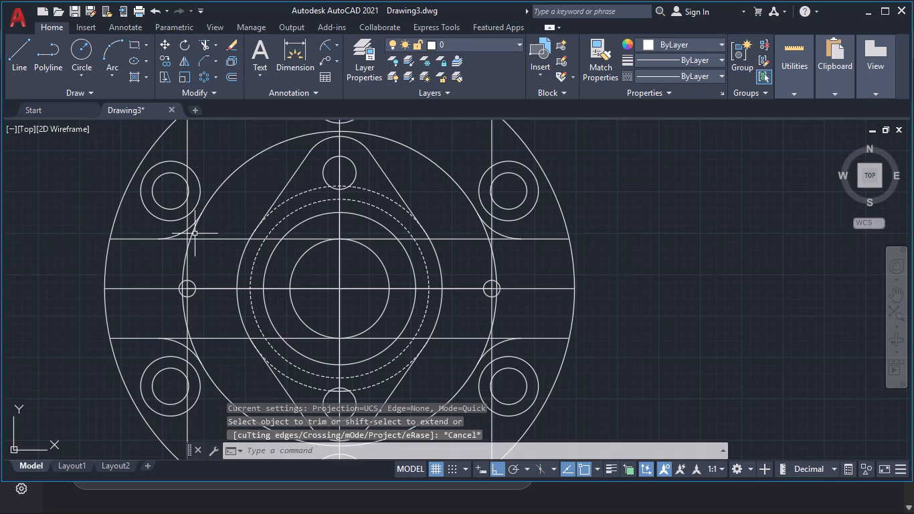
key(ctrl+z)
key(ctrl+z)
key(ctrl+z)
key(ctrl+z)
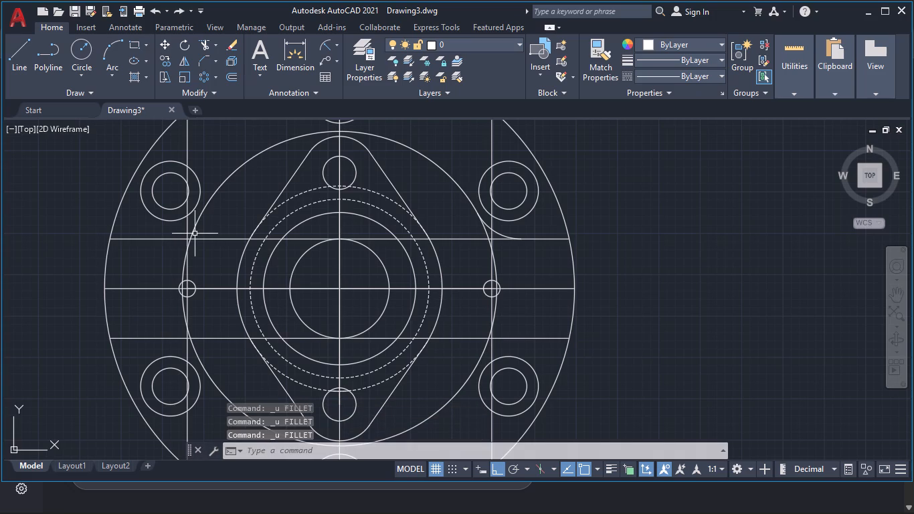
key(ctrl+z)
Fillet the large inner circle to the upper and lower horizontal lines on the flange's right side with an 8 mm radius.
key(f)
key(Return)
key(r)
key(Return)
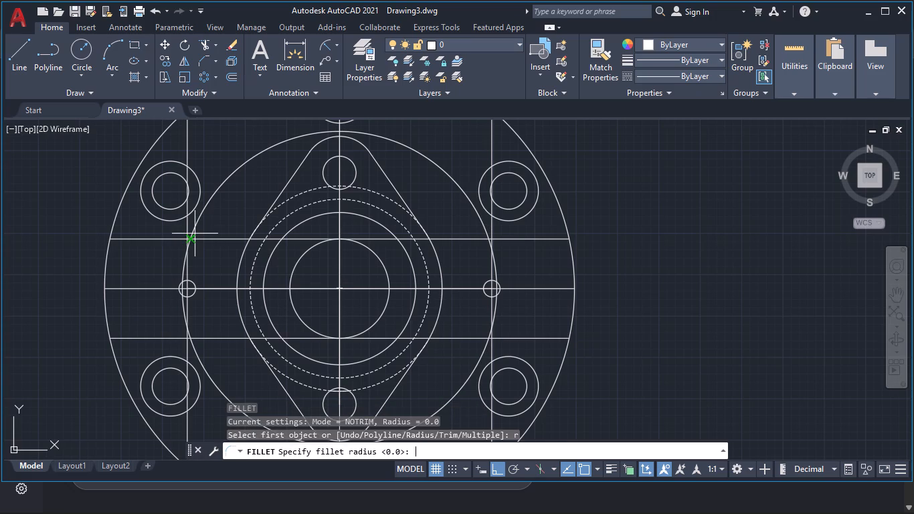
key(8)
key(Return)
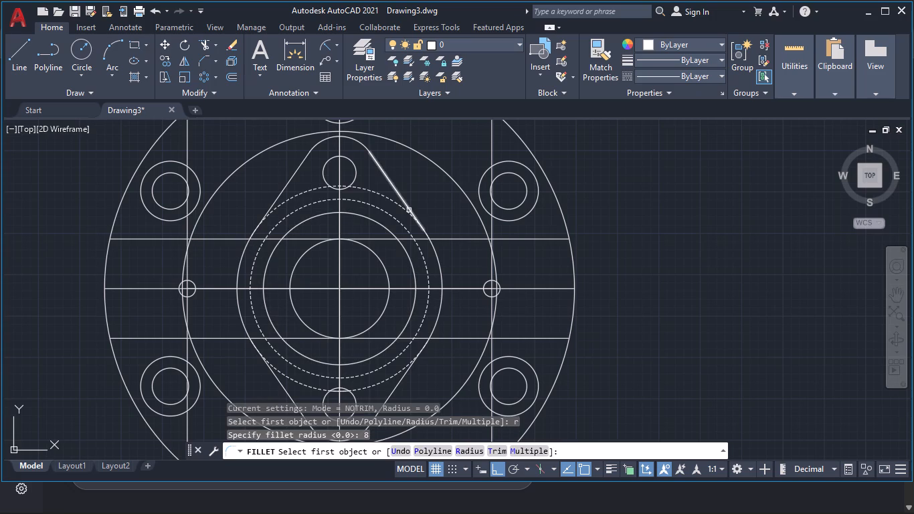
click(484, 227)
click(511, 238)
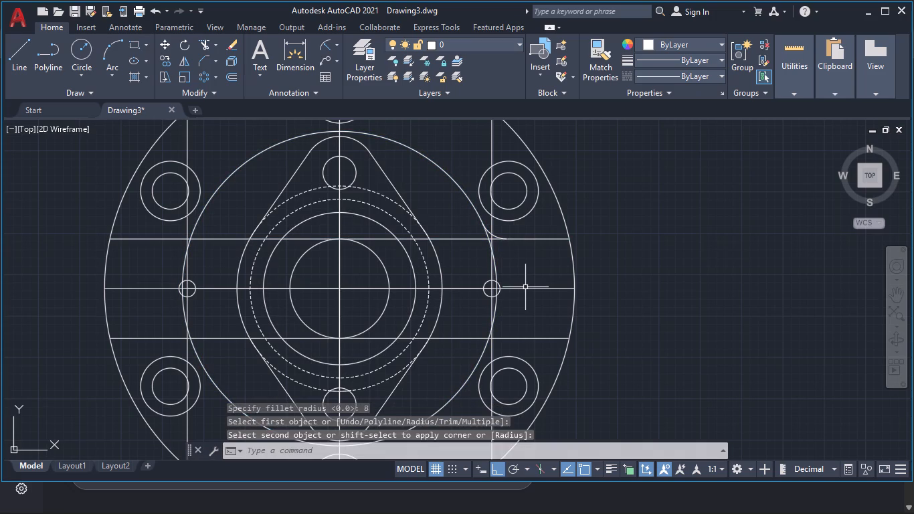
key(space)
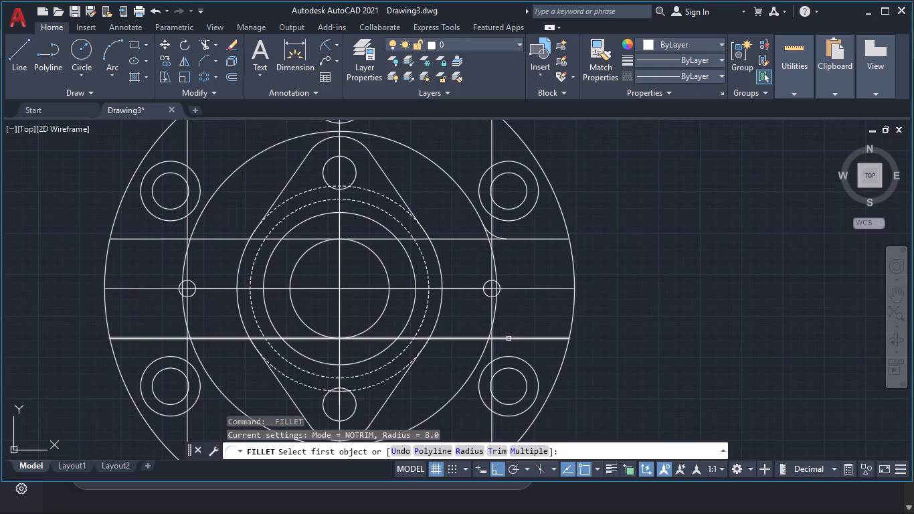
click(507, 338)
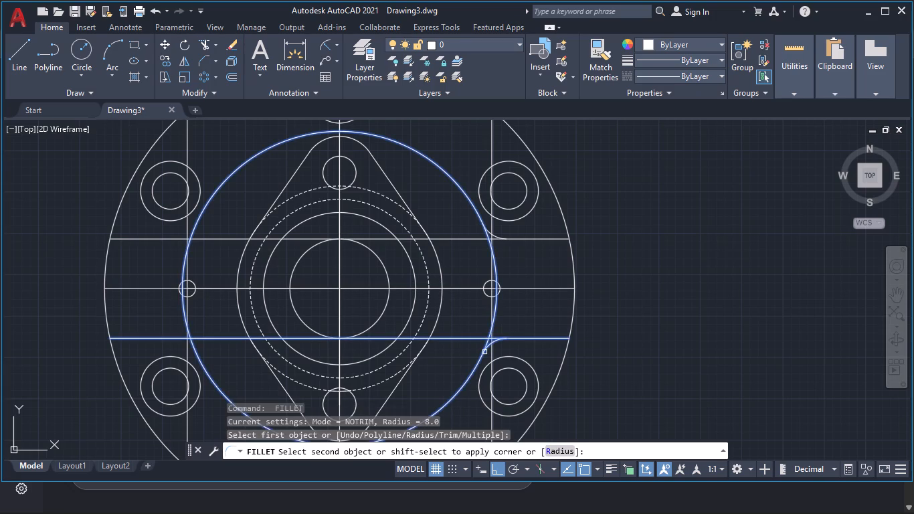
click(484, 352)
Fillet the large inner circle to the lower and upper horizontal lines on the flange's left side with the same 8 mm radius.
key(space)
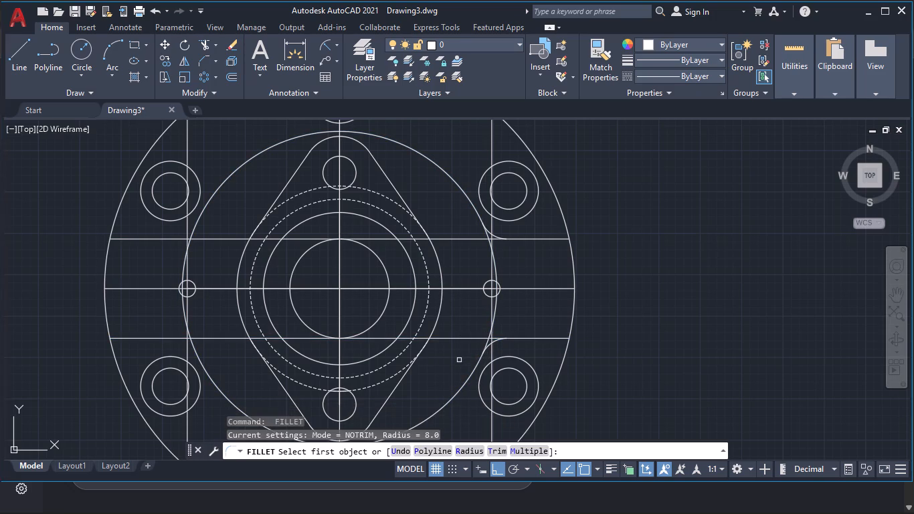
click(199, 355)
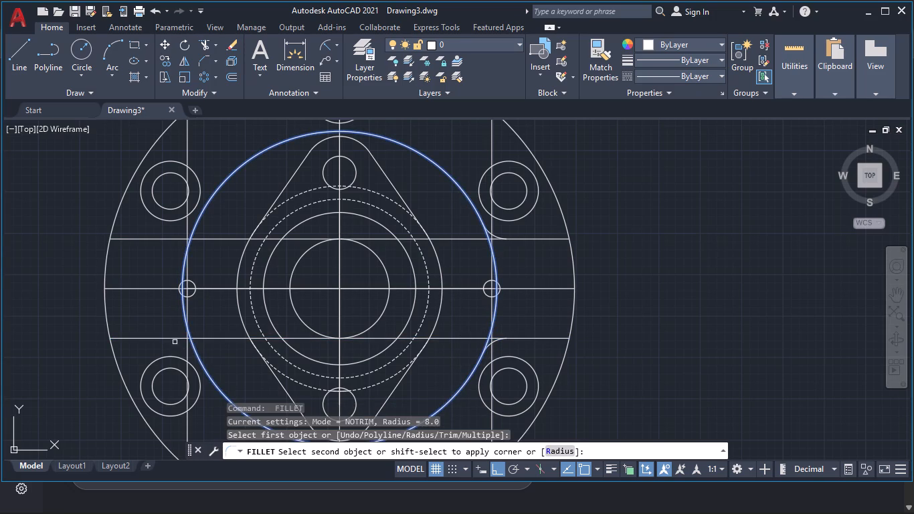
click(175, 339)
key(space)
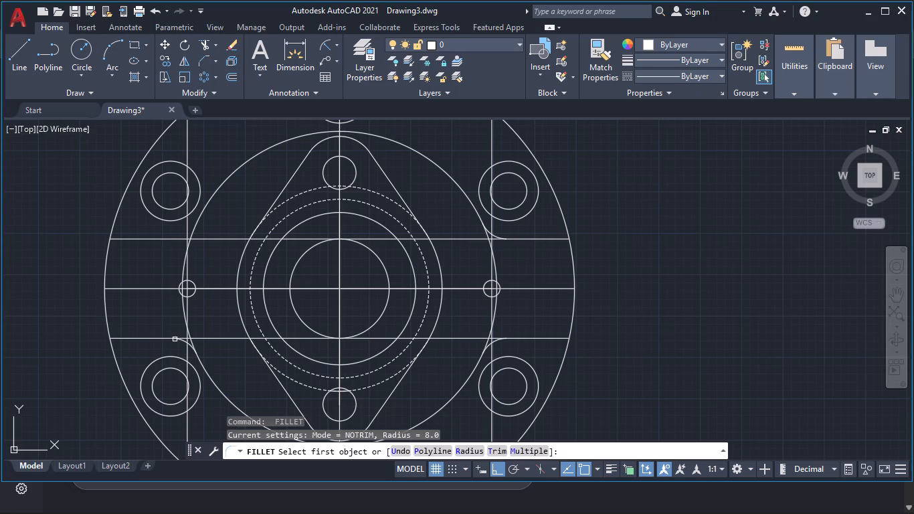
click(173, 238)
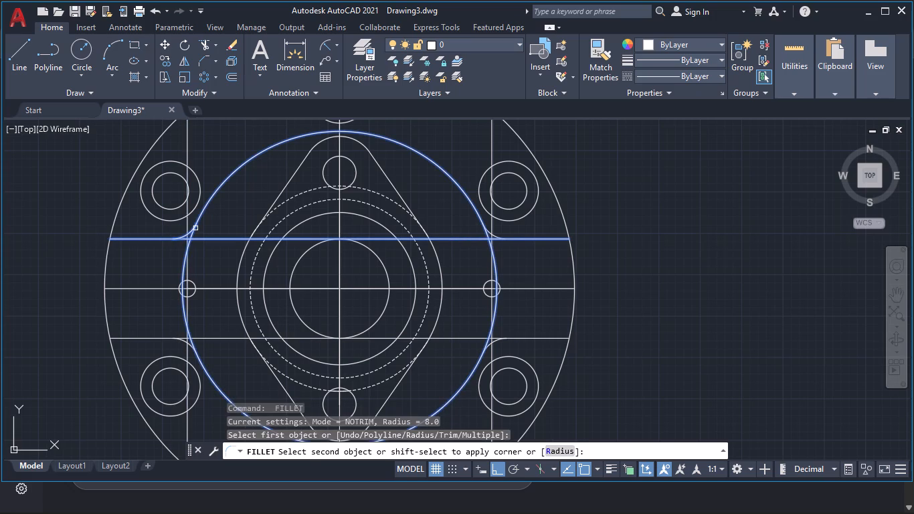
click(195, 228)
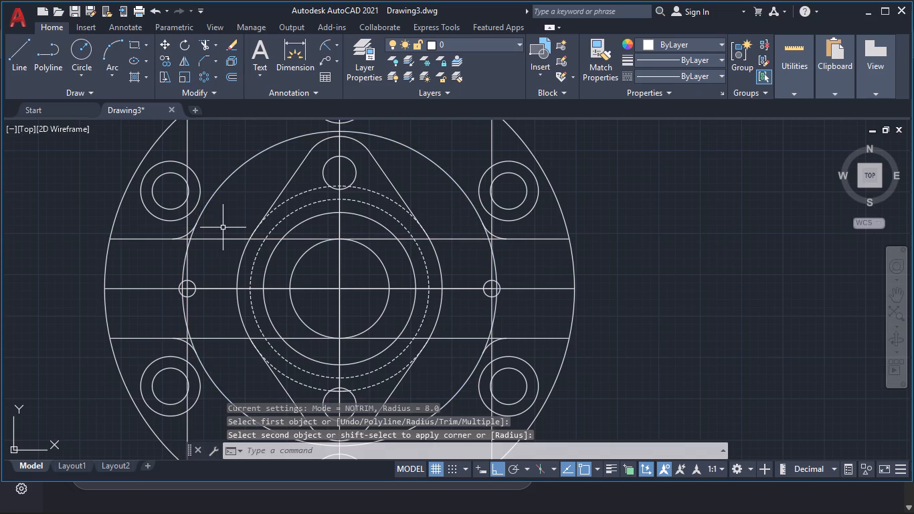
Trim the leftover circle, horizontal and vertical line pieces at the flange's upper-left 8 mm fillet.
text(tr)
key(Return)
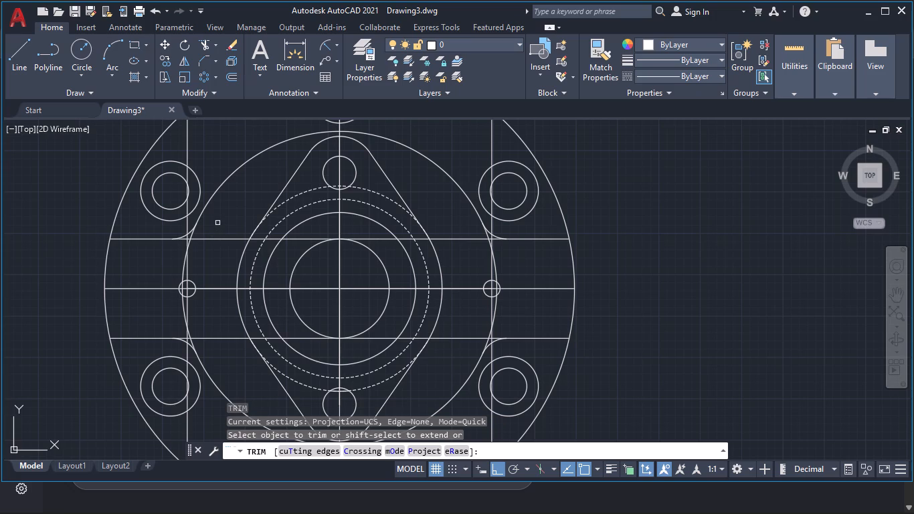
click(216, 226)
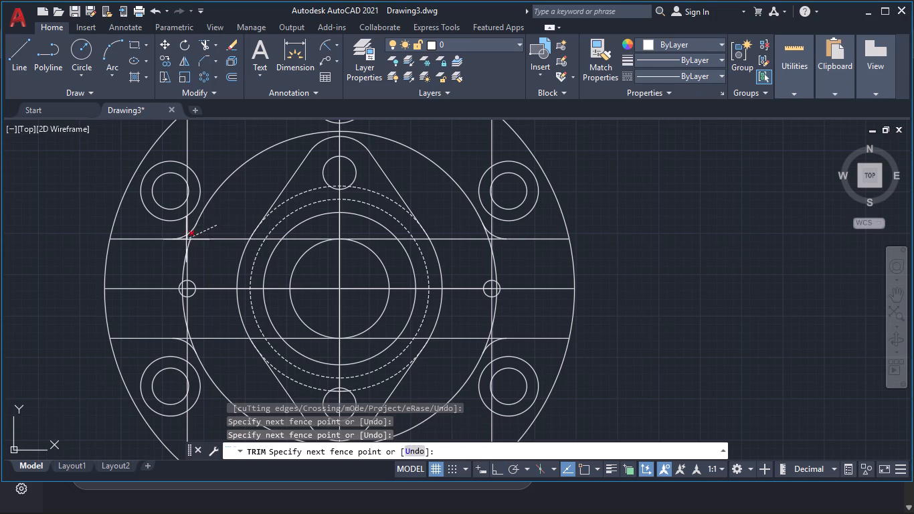
click(174, 247)
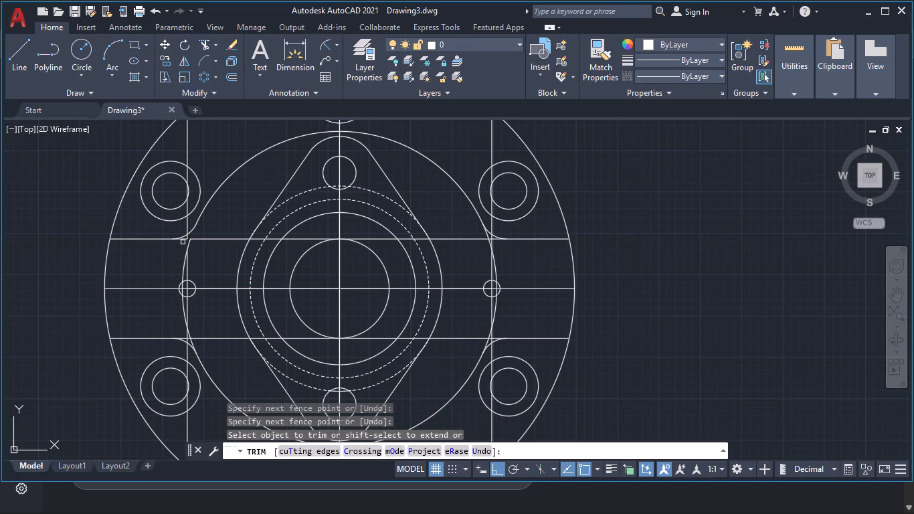
click(184, 242)
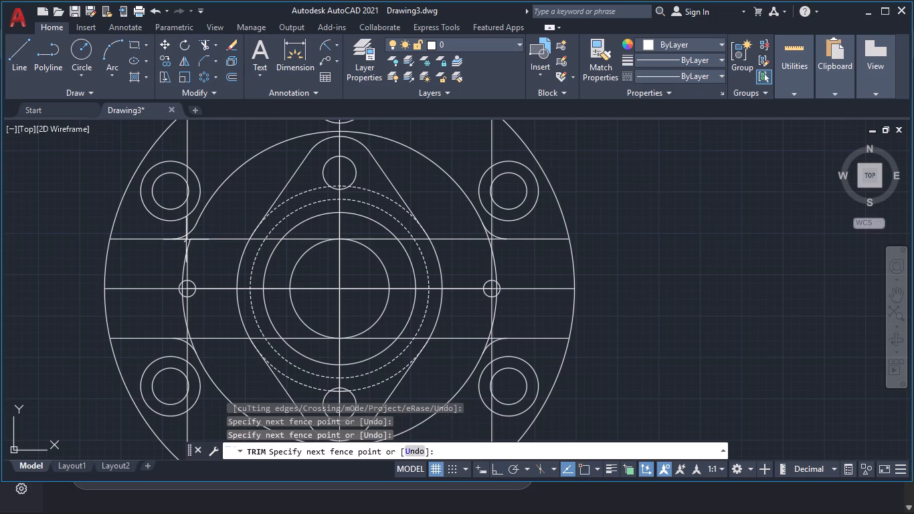
click(186, 240)
click(187, 238)
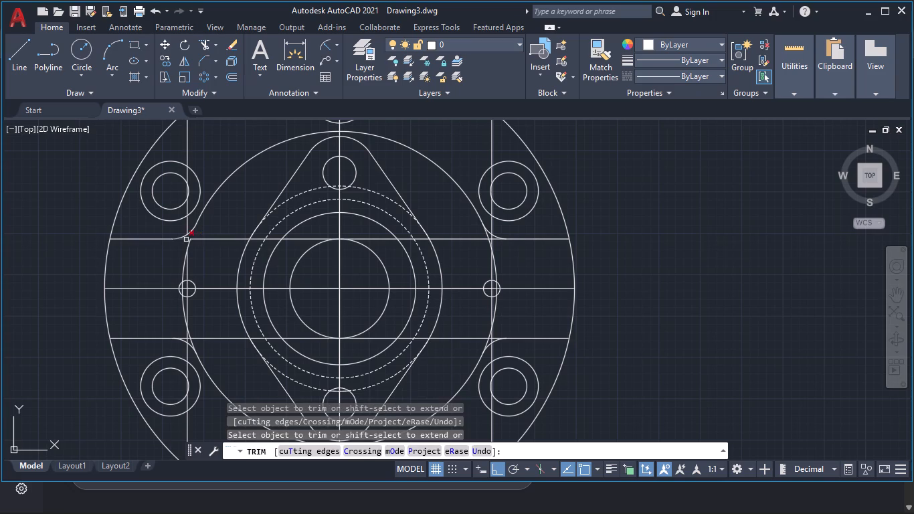
click(171, 236)
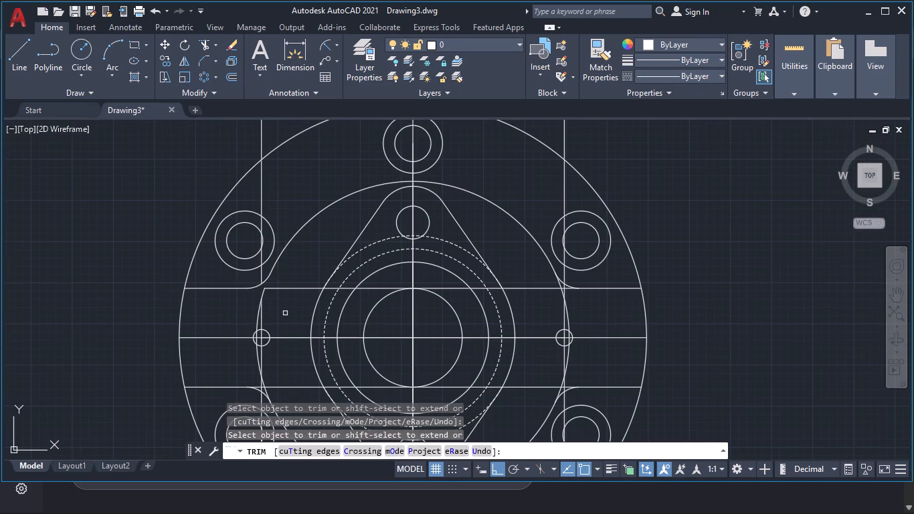
Trim the upper horizontal line between the left fillet and lug, the circle's arc above the left small hole, and the centreline outside that hole.
click(309, 270)
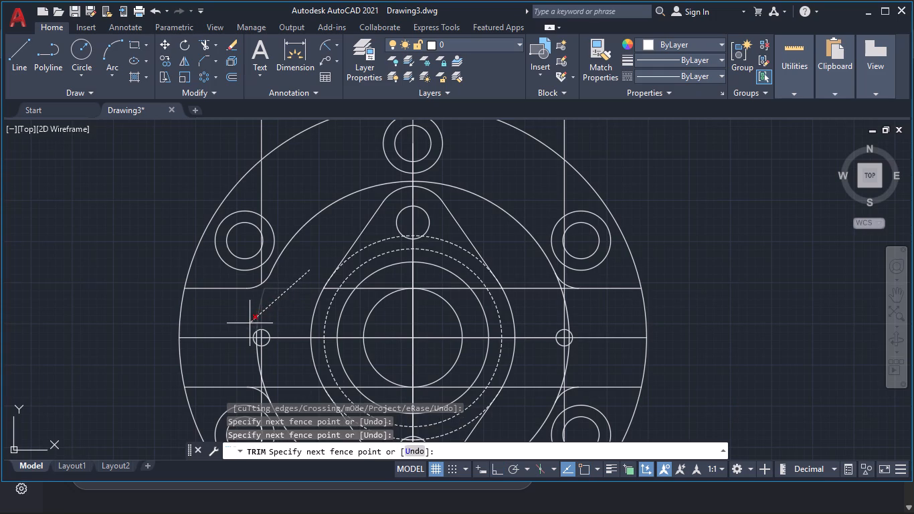
click(249, 325)
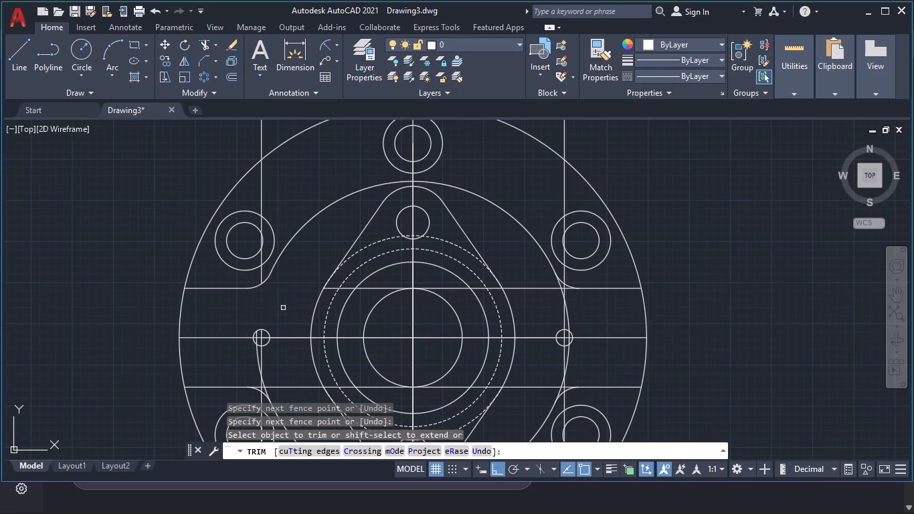
click(232, 337)
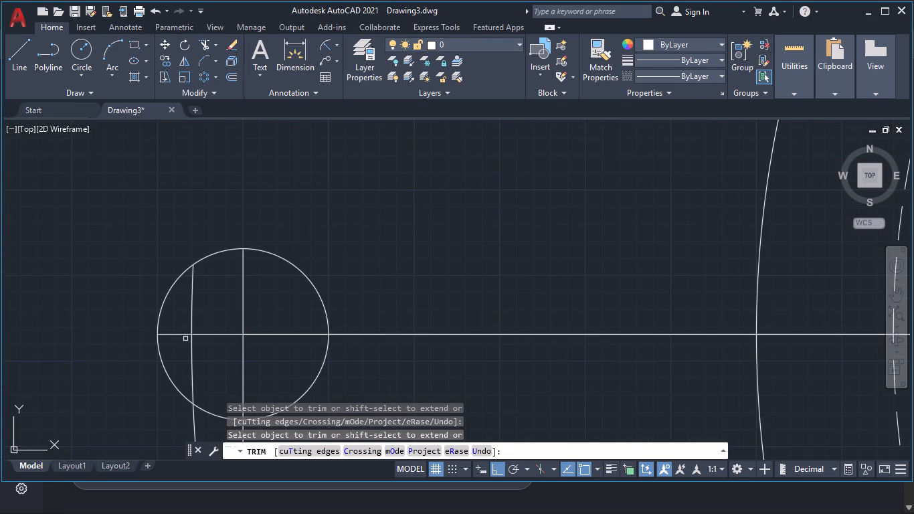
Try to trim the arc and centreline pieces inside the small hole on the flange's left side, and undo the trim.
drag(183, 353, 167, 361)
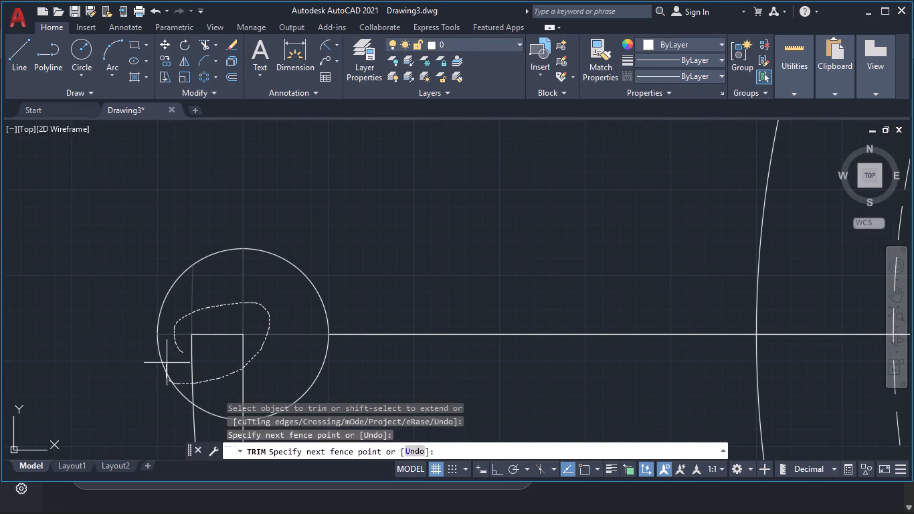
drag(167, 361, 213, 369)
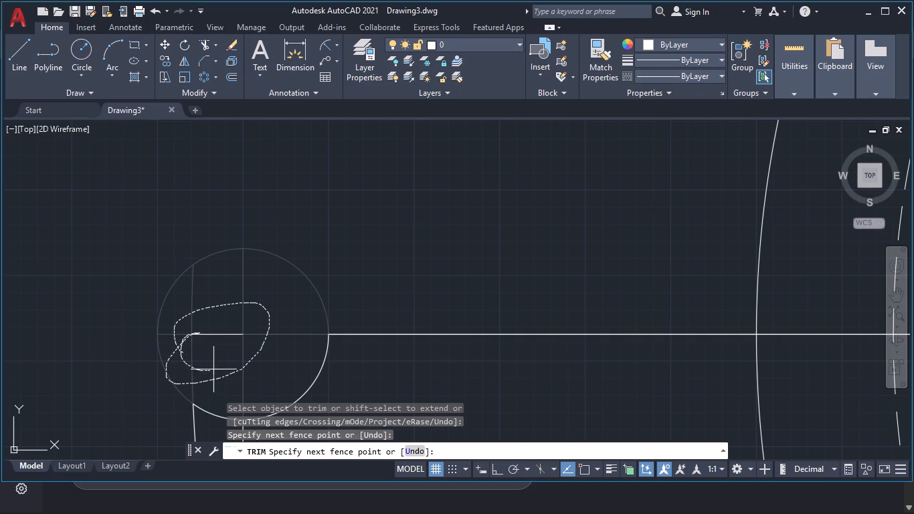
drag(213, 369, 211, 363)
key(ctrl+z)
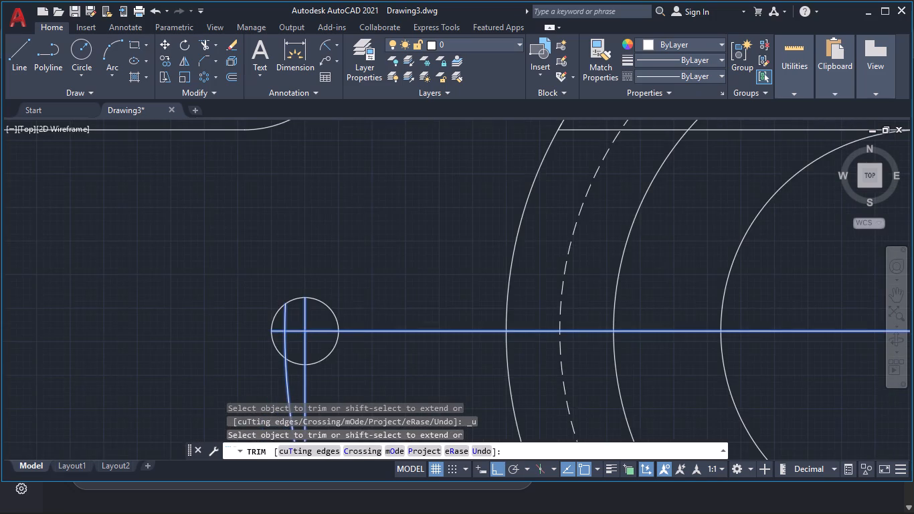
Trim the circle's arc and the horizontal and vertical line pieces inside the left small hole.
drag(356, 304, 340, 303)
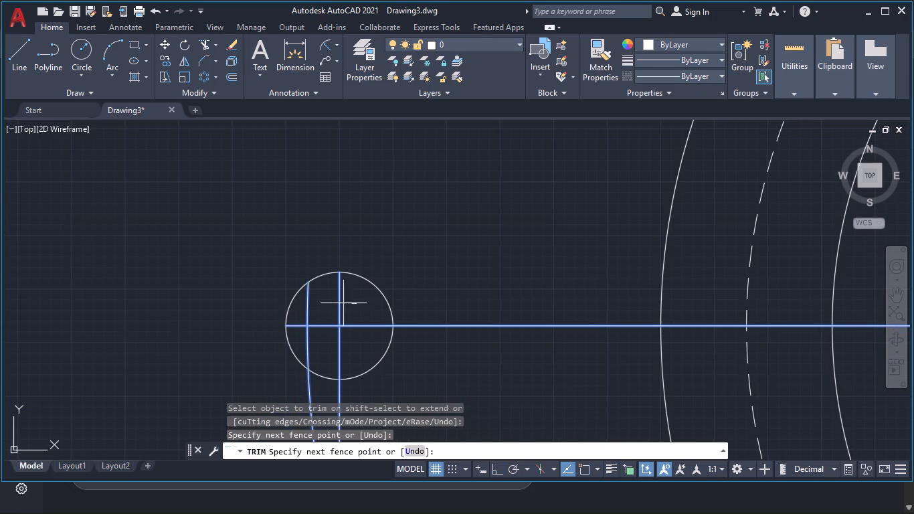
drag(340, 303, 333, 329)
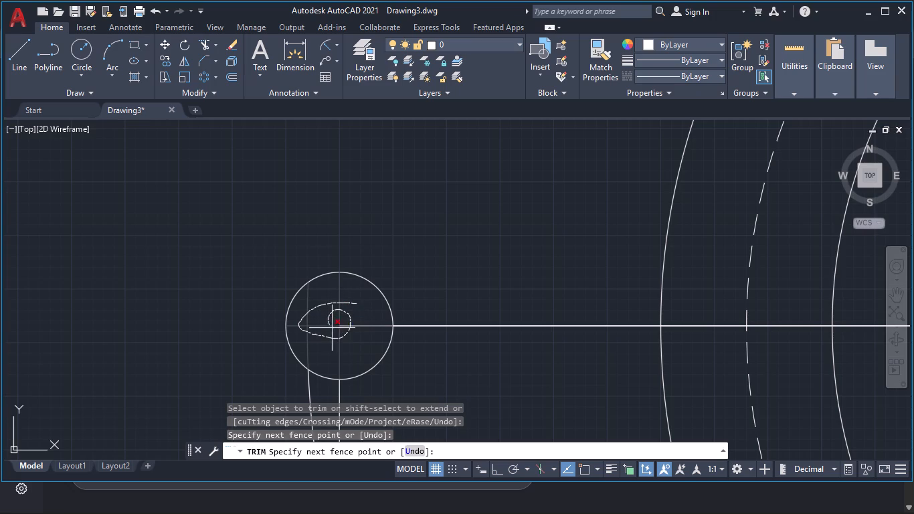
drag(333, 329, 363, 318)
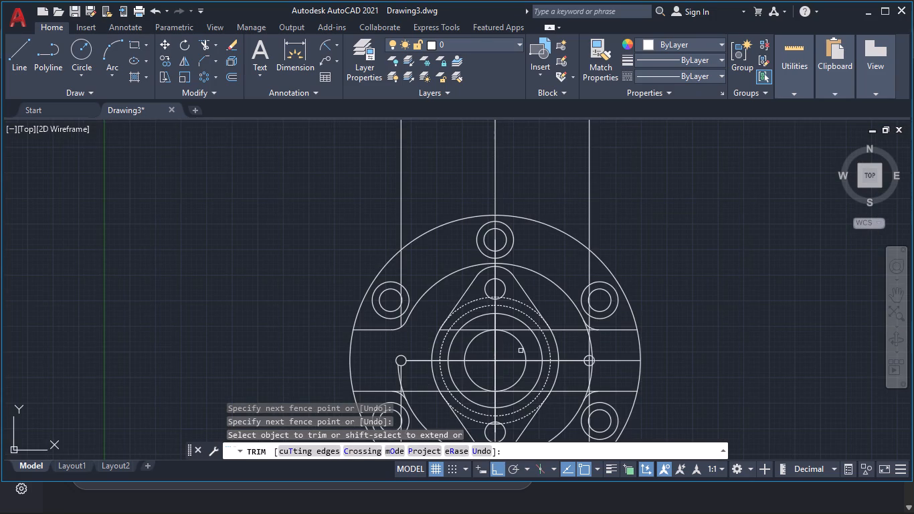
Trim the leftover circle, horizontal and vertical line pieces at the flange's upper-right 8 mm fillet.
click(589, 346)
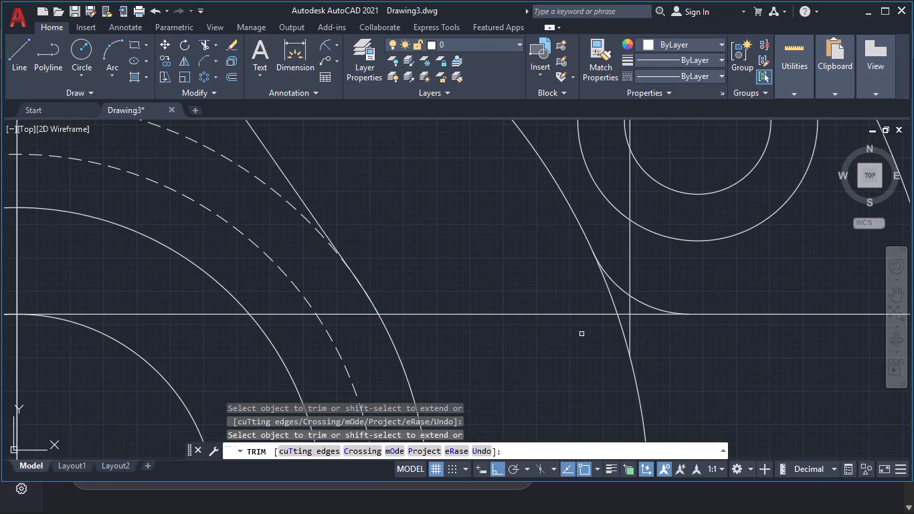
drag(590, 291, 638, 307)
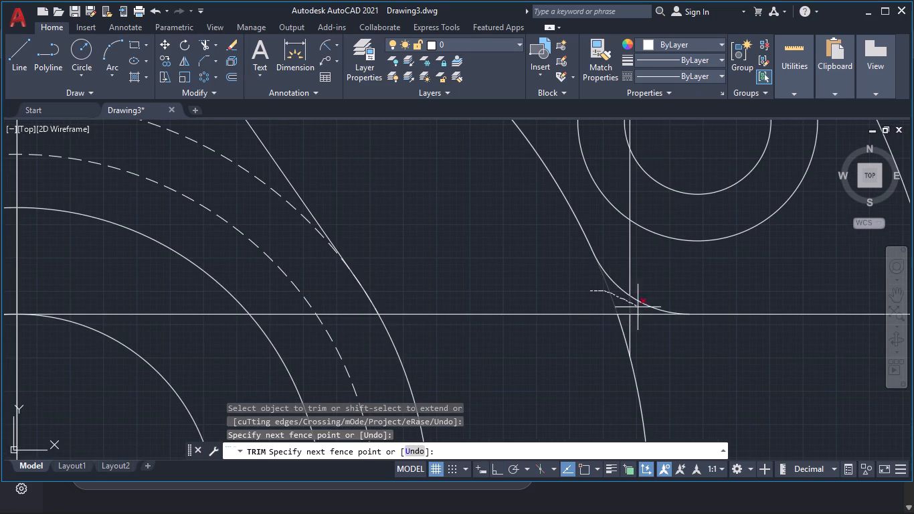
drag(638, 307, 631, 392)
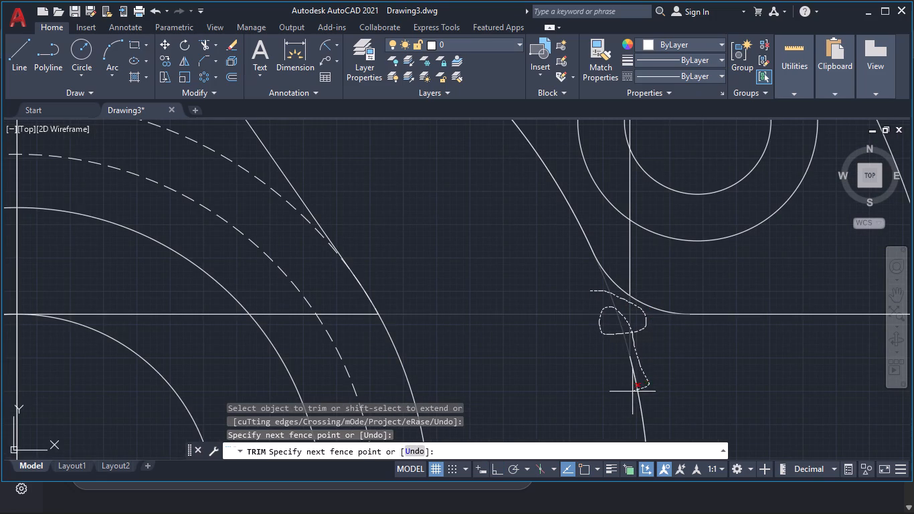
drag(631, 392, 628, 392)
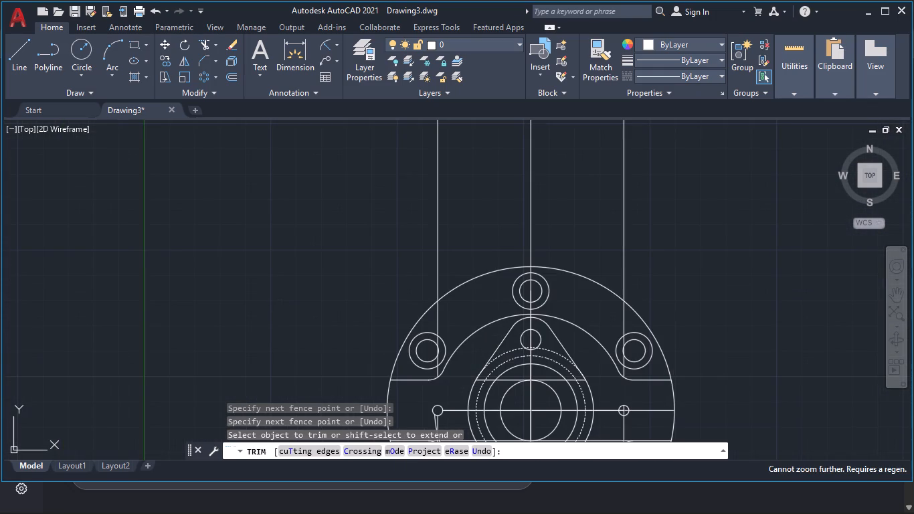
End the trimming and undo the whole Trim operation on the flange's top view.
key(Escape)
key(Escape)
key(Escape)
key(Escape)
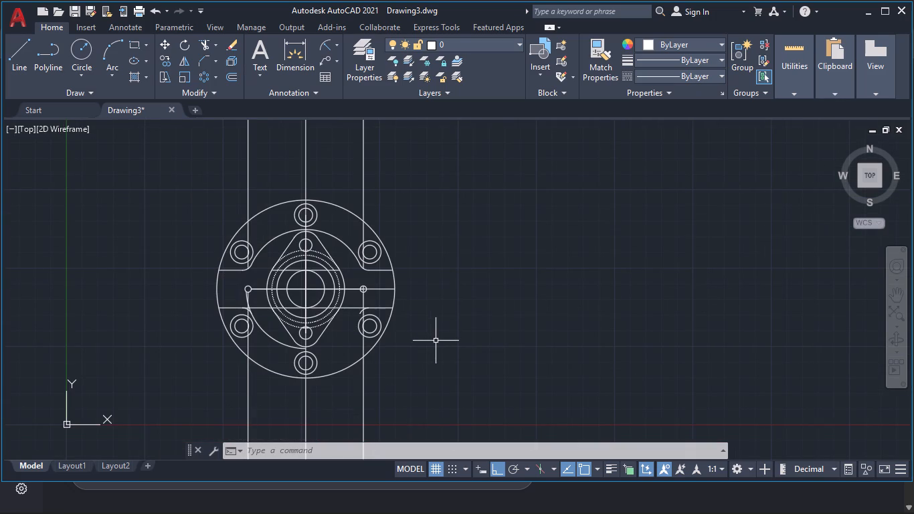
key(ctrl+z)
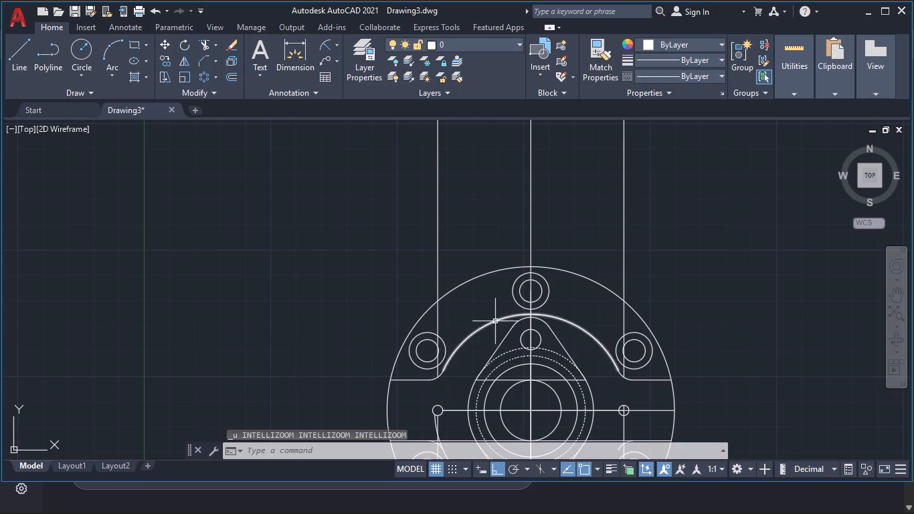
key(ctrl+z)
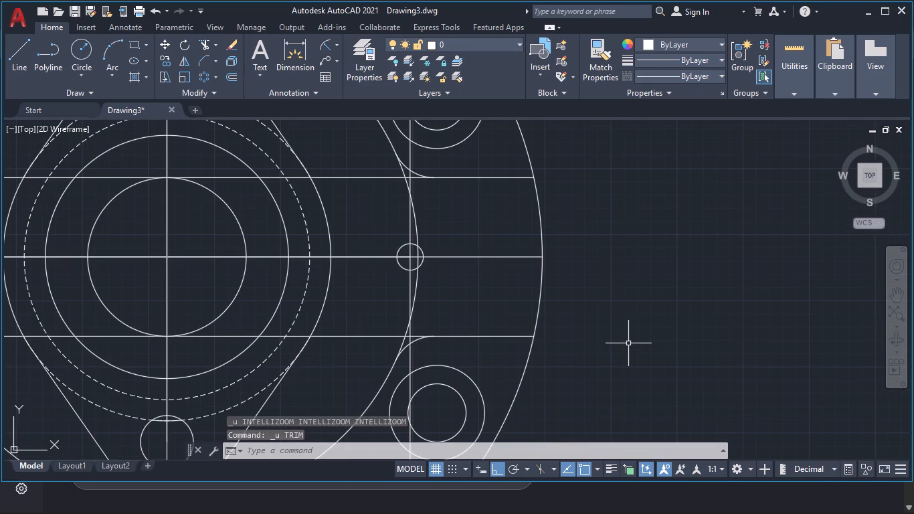
Trim the leftover circle, horizontal and vertical line pieces at the lower and upper 8 mm fillets on the flange's right side.
text(tr)
key(Return)
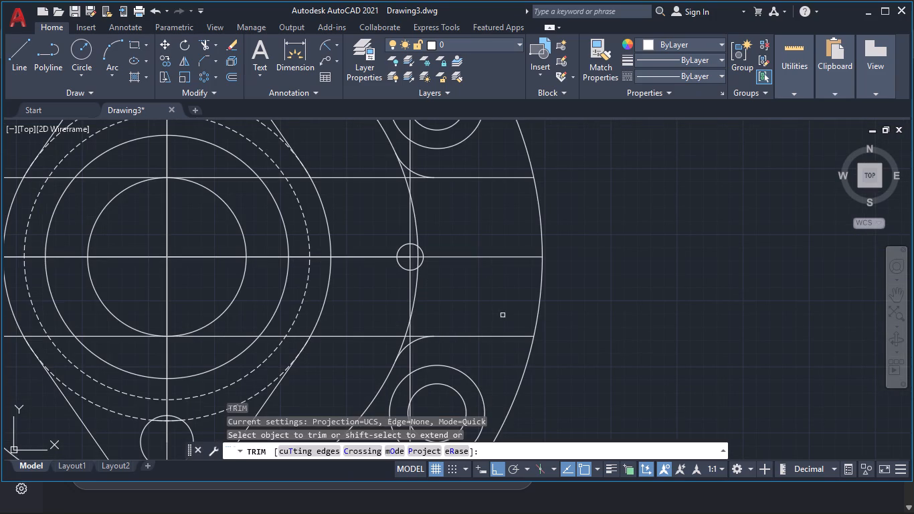
drag(444, 313, 418, 330)
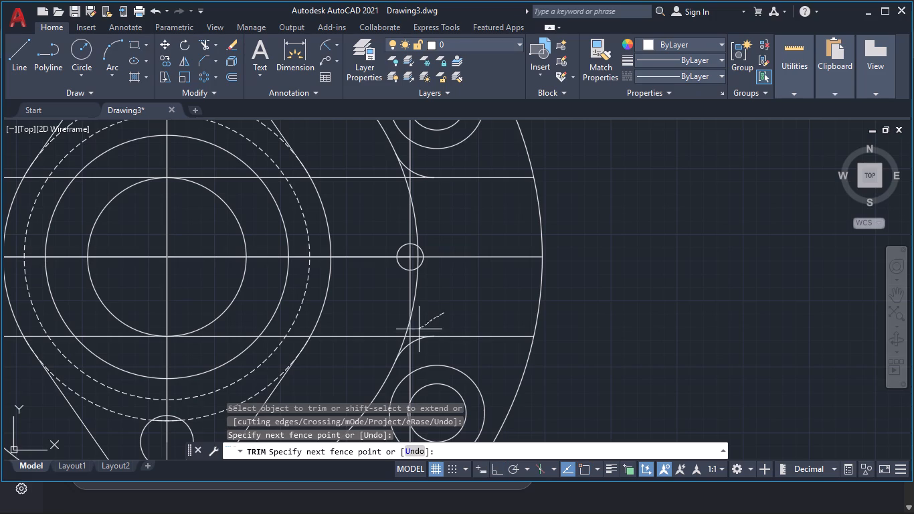
drag(418, 330, 424, 320)
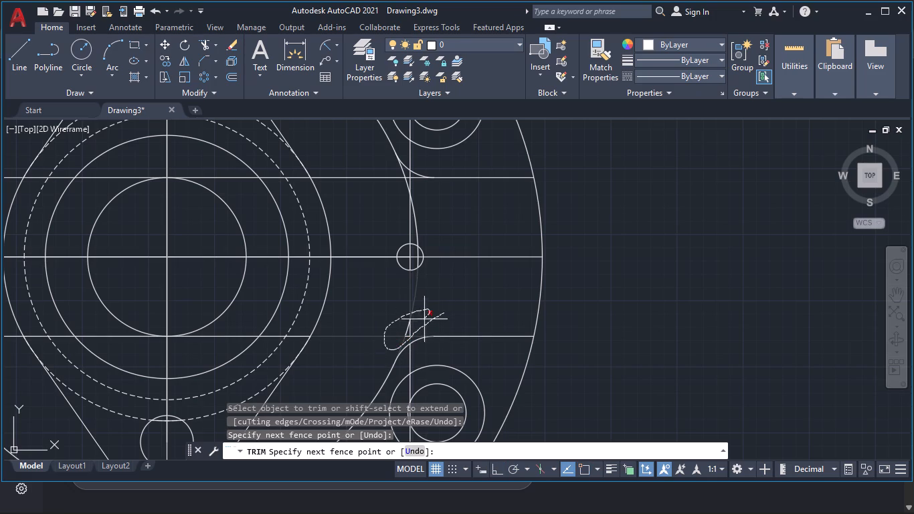
drag(424, 320, 409, 337)
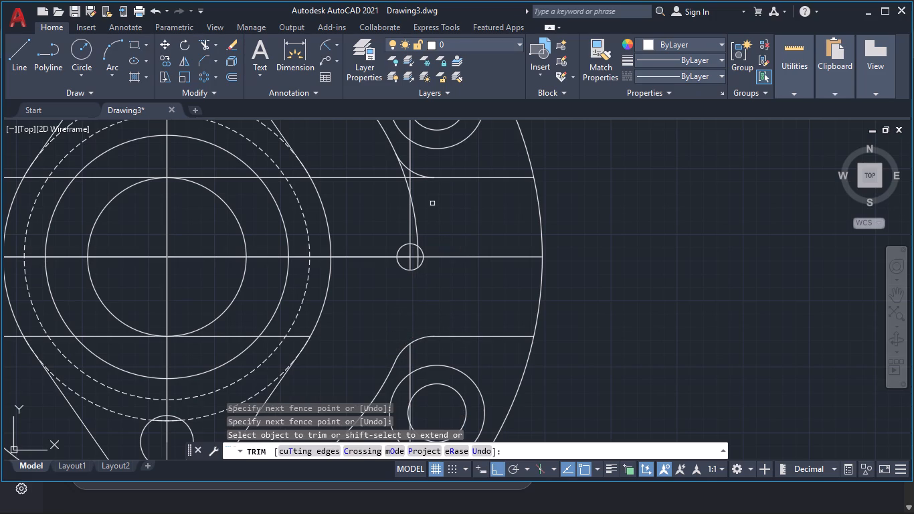
drag(432, 201, 403, 172)
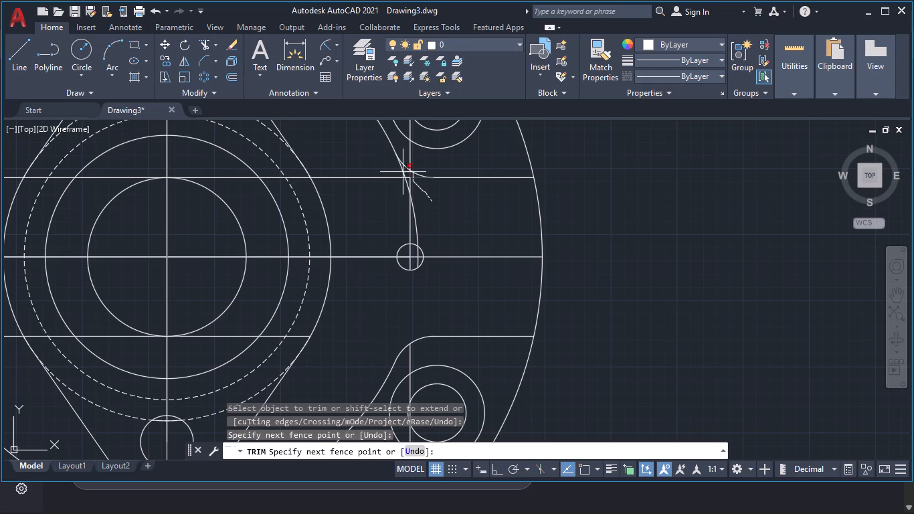
drag(403, 172, 427, 191)
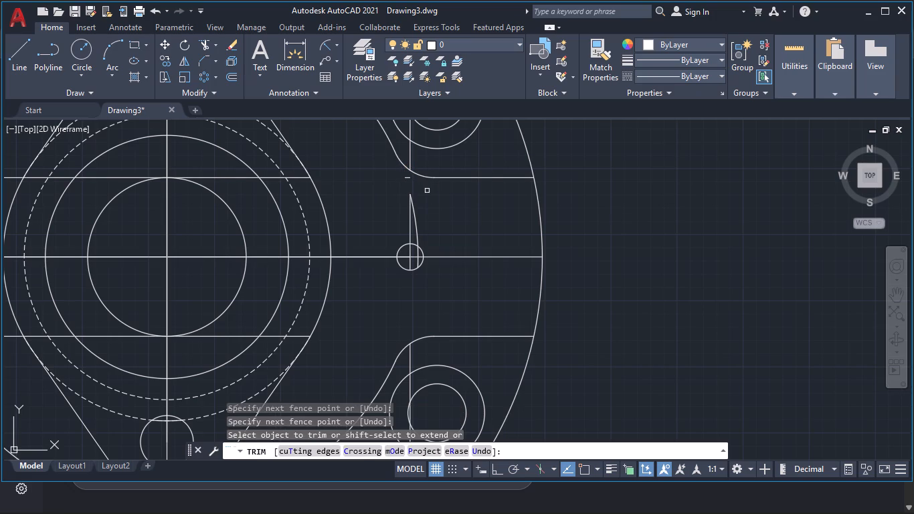
click(405, 177)
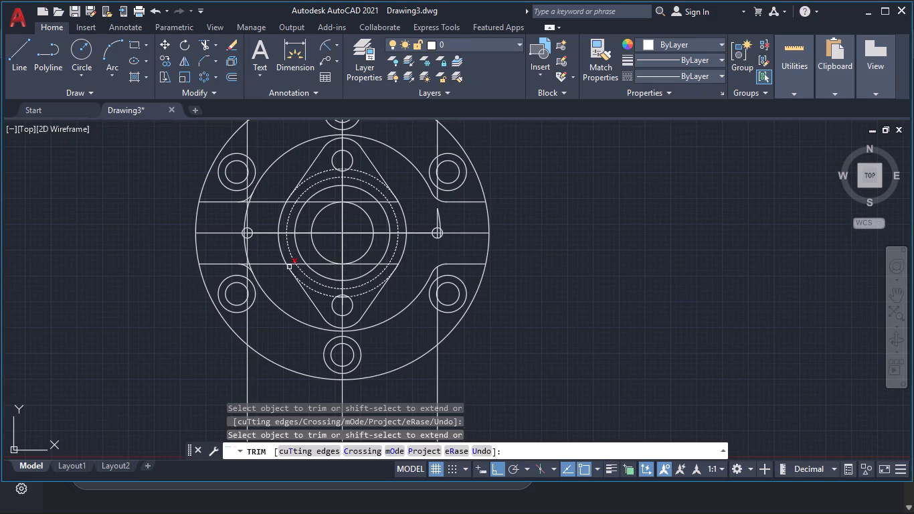
Trim the leftover circle, horizontal and vertical line pieces at the lower and upper 8 mm fillets on the flange's left side.
drag(232, 272, 190, 235)
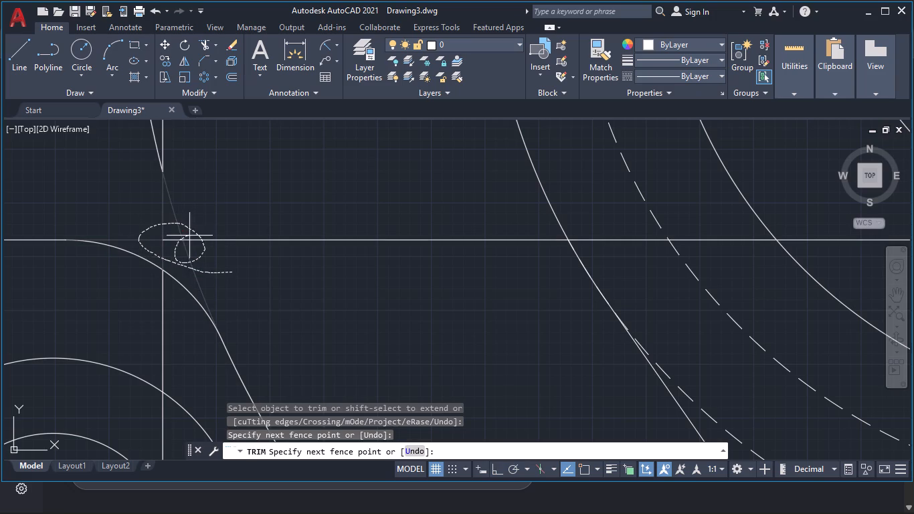
drag(190, 235, 191, 235)
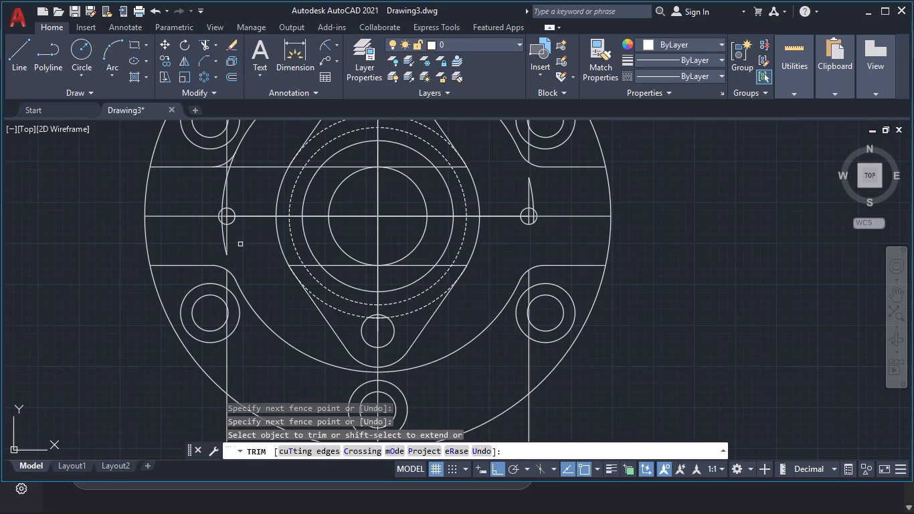
drag(240, 244, 214, 241)
drag(286, 135, 250, 137)
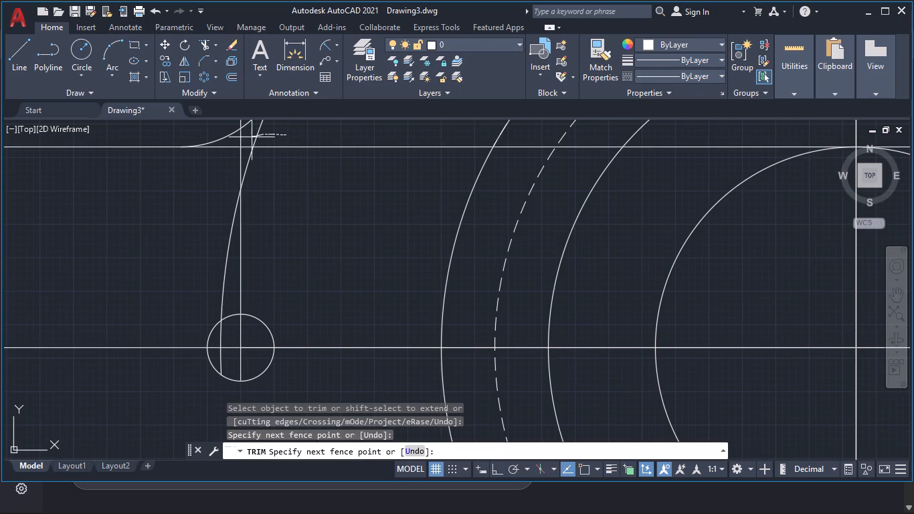
drag(250, 137, 230, 239)
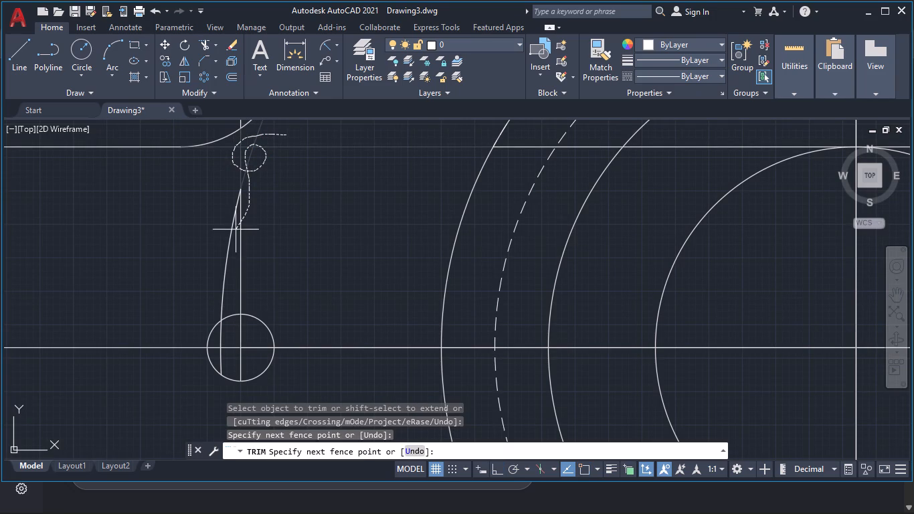
drag(230, 239, 227, 264)
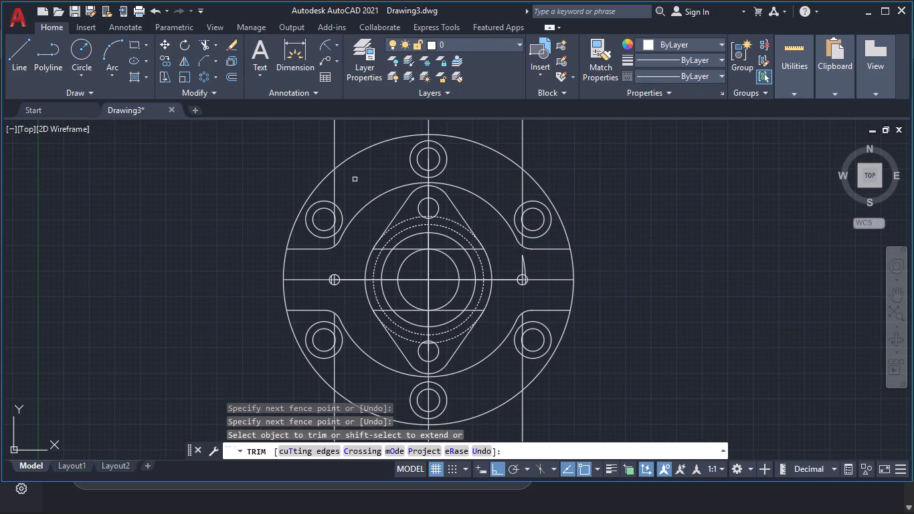
Trim the left and right vertical projection lines above the flange and through the upper bolt holes down to the upper fillets.
click(334, 184)
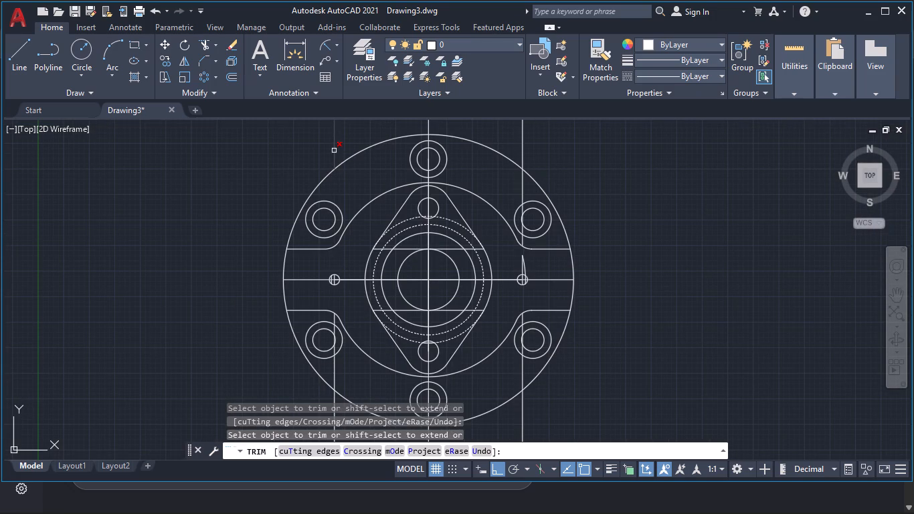
click(334, 151)
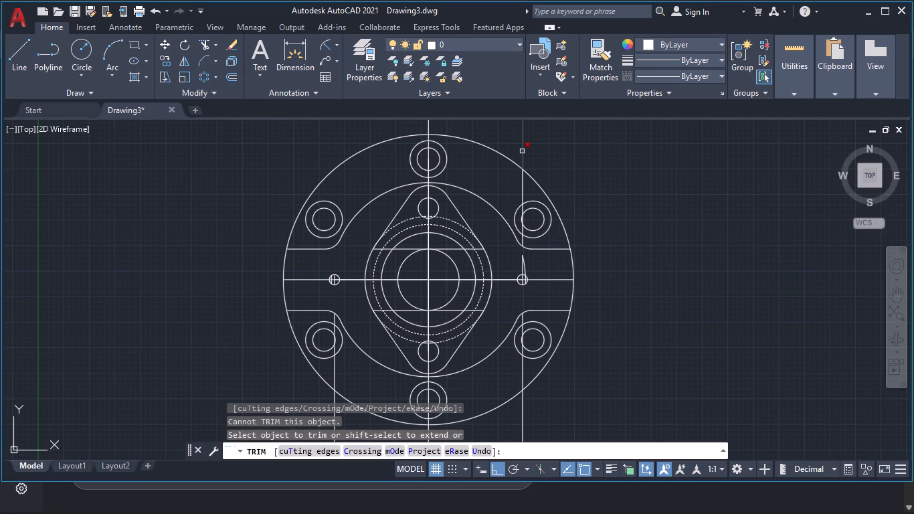
click(522, 151)
click(522, 188)
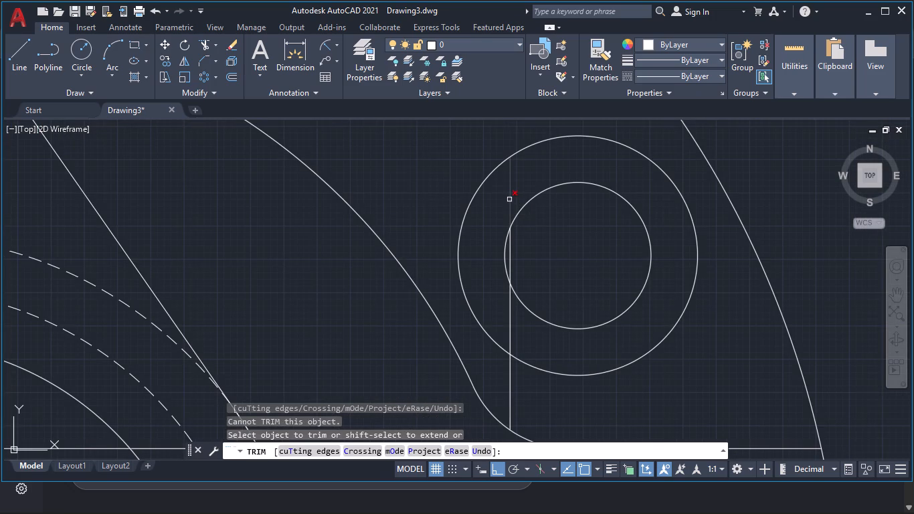
click(509, 199)
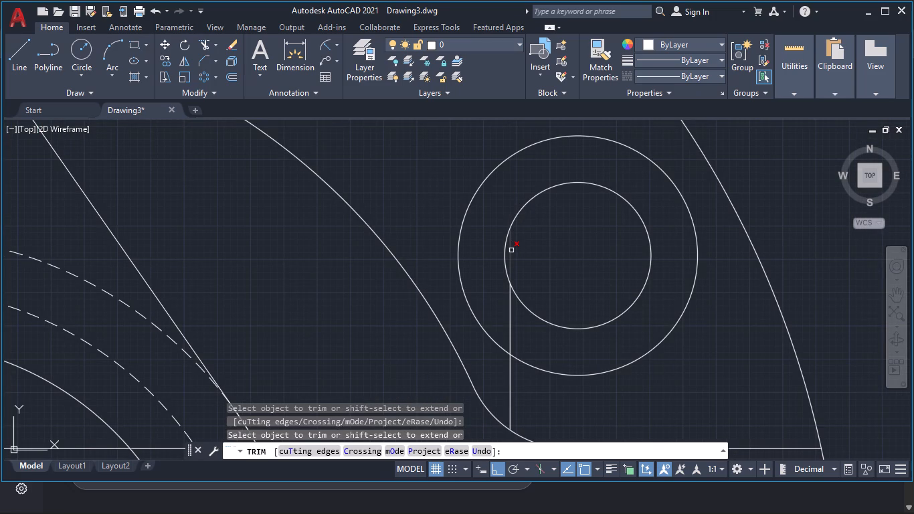
click(511, 250)
click(511, 313)
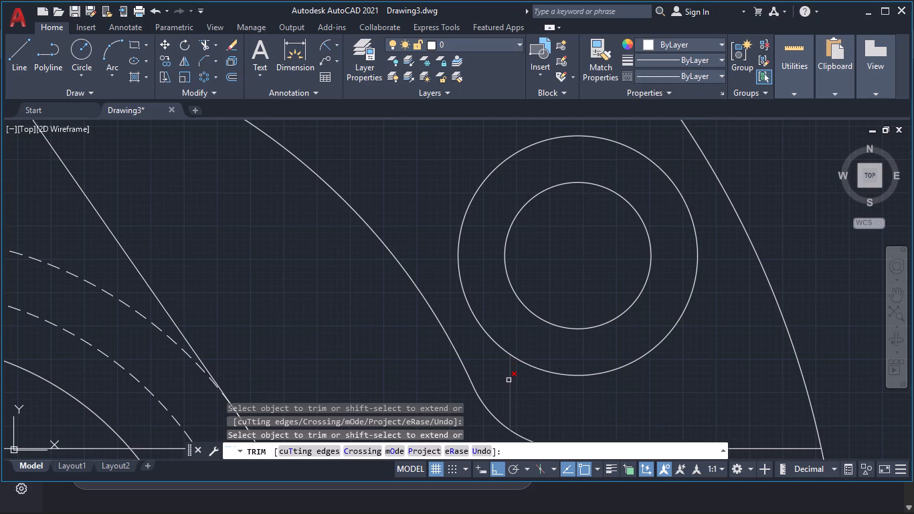
click(509, 383)
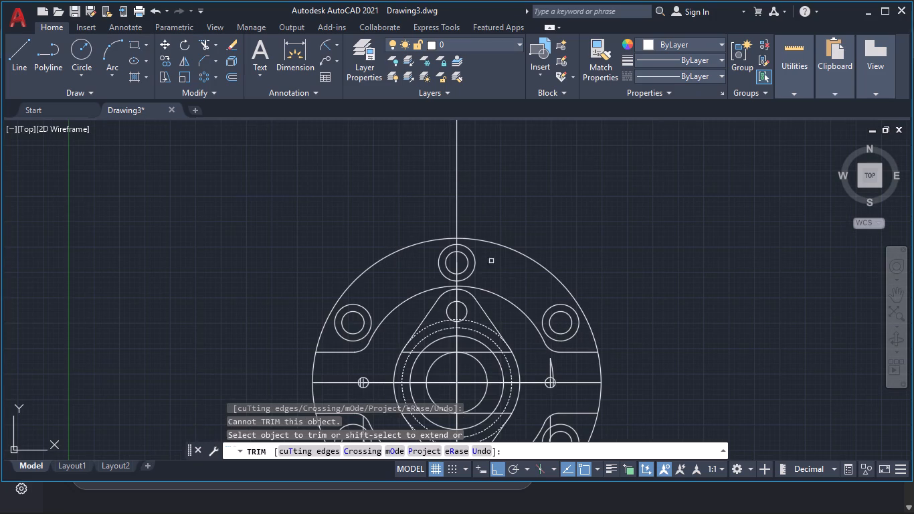
Trim the vertical centre line above the flange and through the top bolt hole, down to the top of the inner diamond-shaped boss.
click(457, 218)
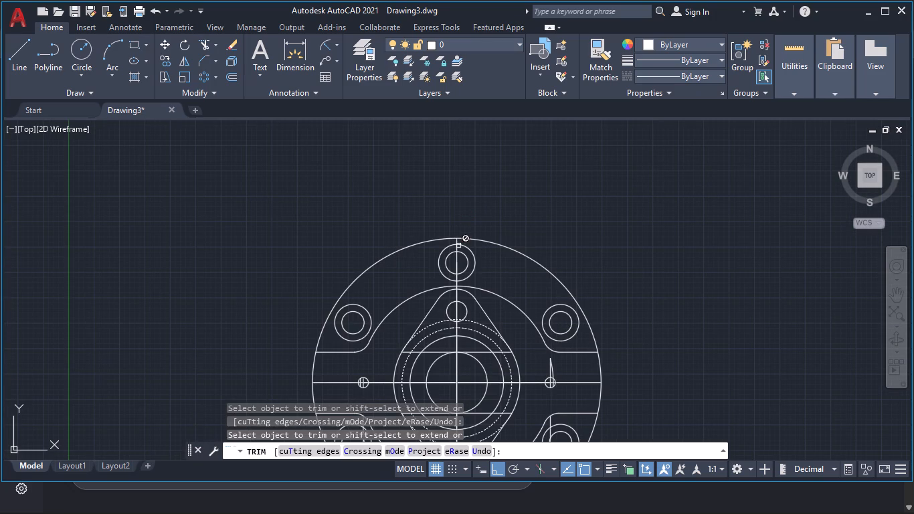
click(442, 223)
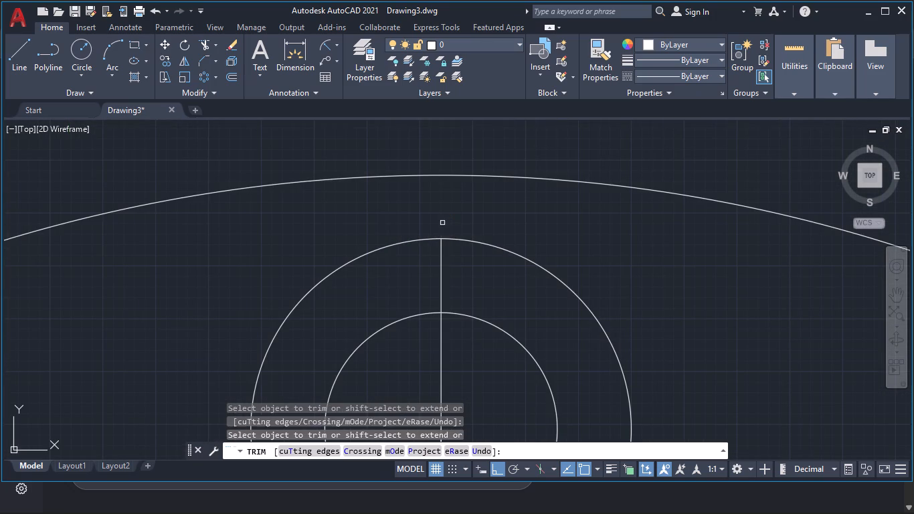
click(442, 258)
click(442, 329)
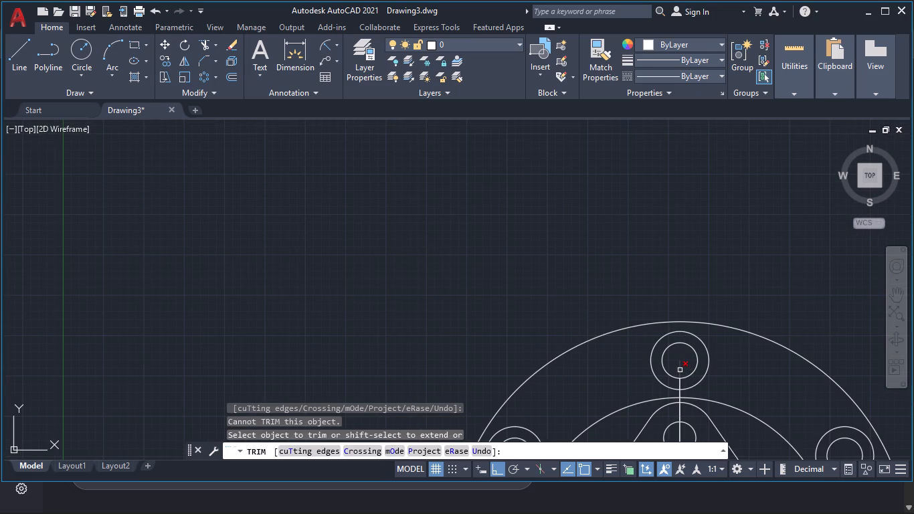
click(680, 370)
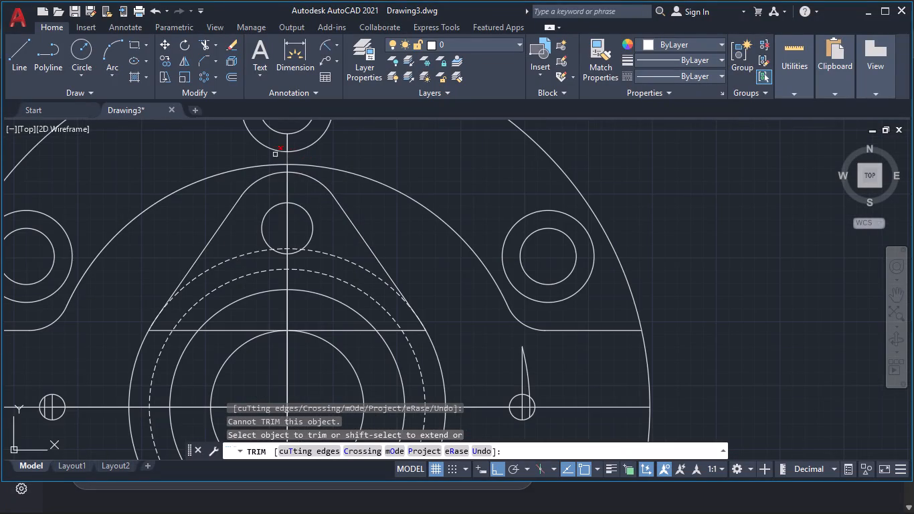
click(288, 144)
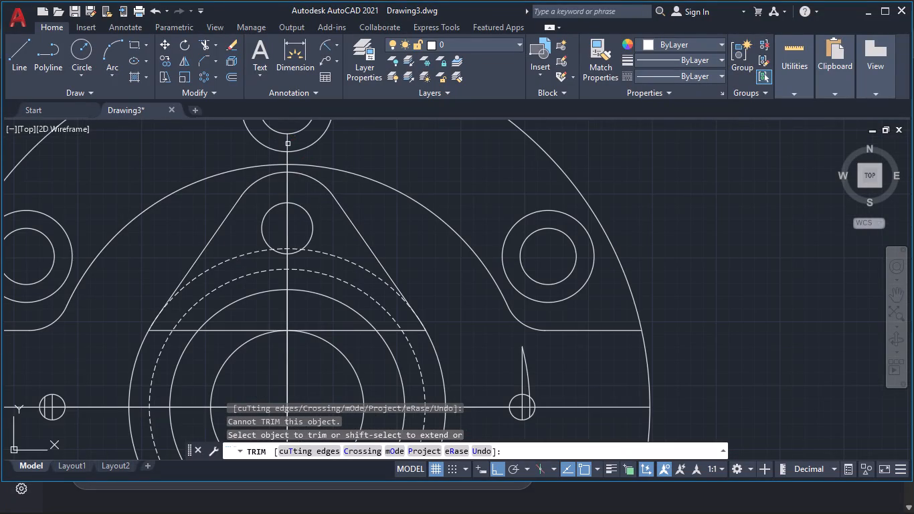
click(286, 146)
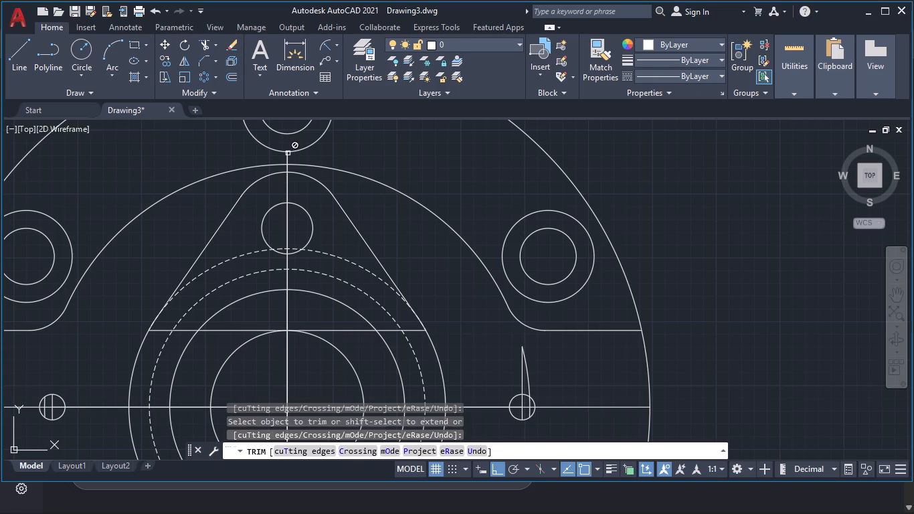
click(288, 161)
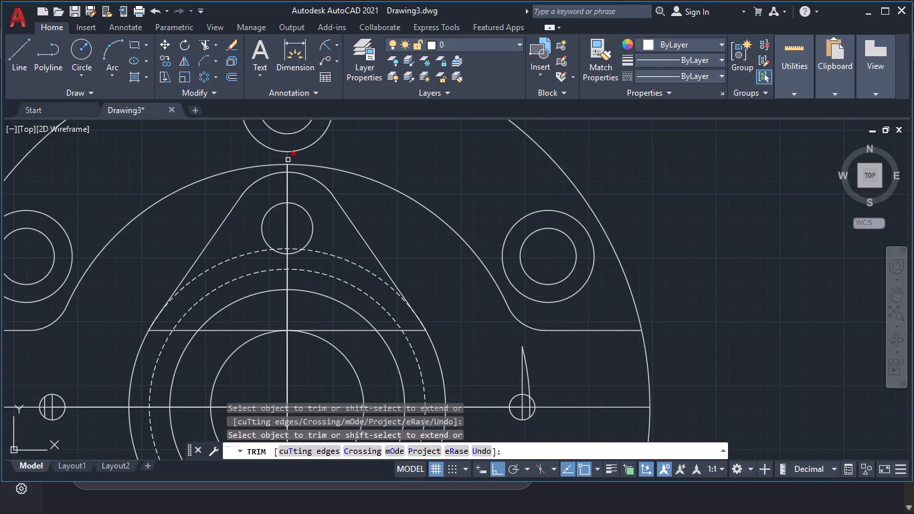
click(288, 160)
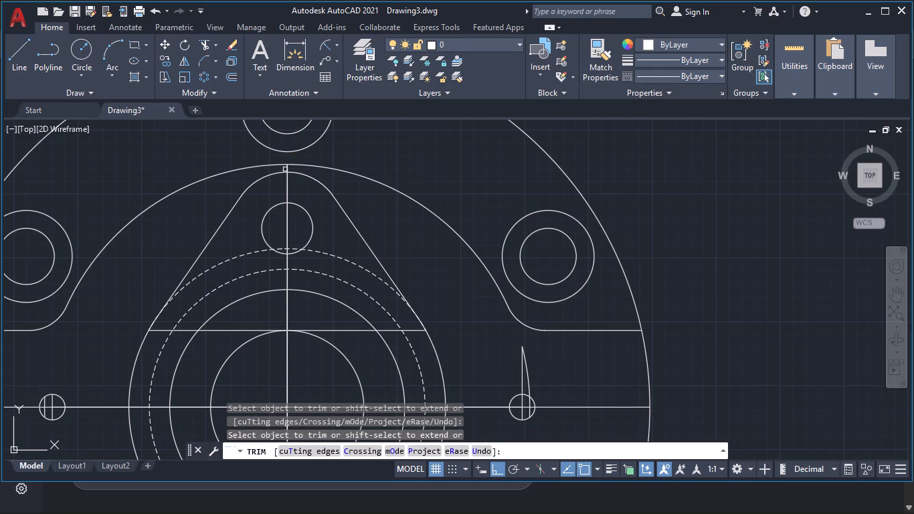
click(286, 169)
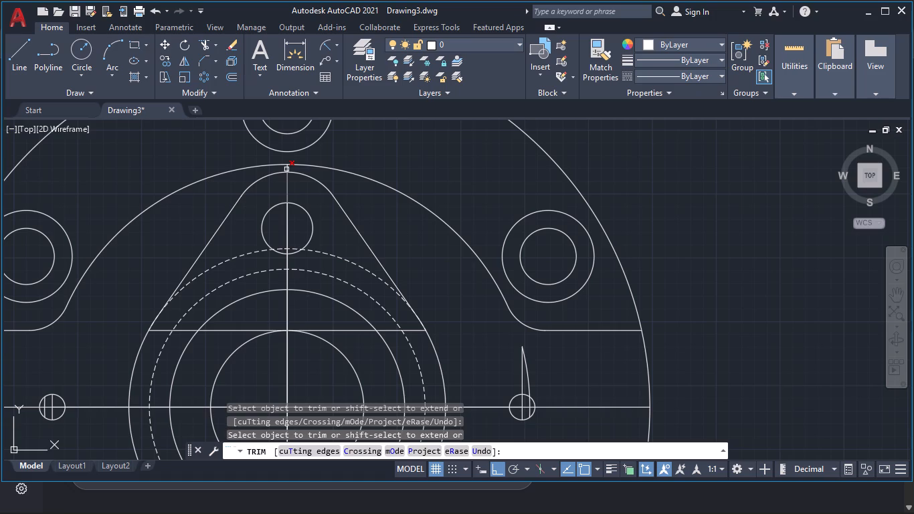
click(286, 168)
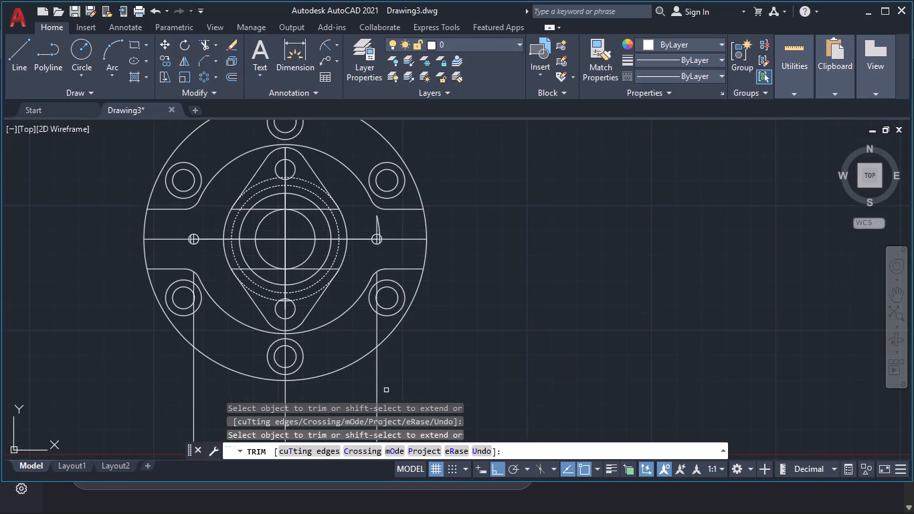
Trim the left and right vertical projection lines inside the flange's outer circle, through the lower bolt holes up to the lower fillets.
click(194, 331)
click(378, 334)
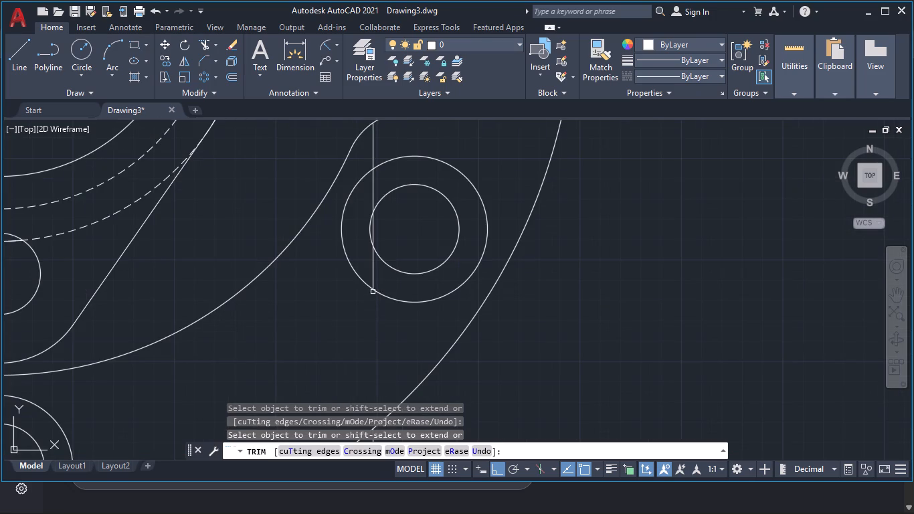
click(373, 270)
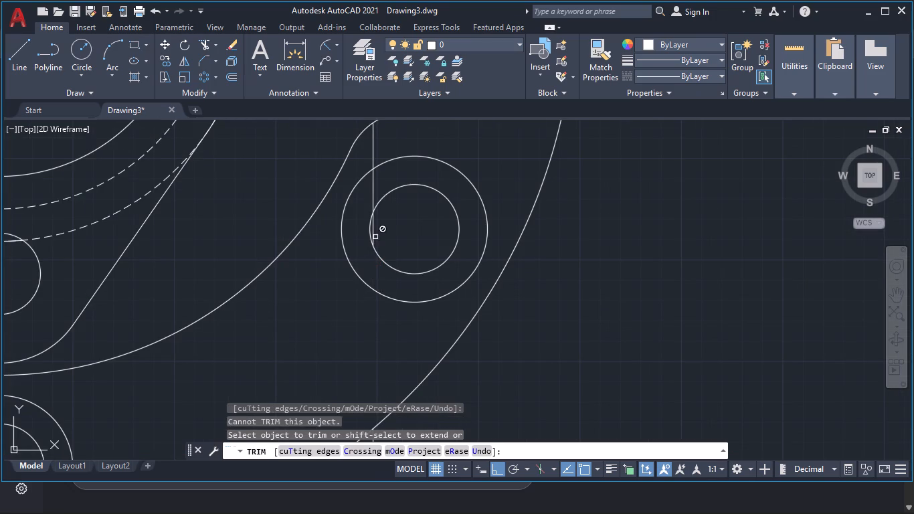
click(375, 232)
click(373, 199)
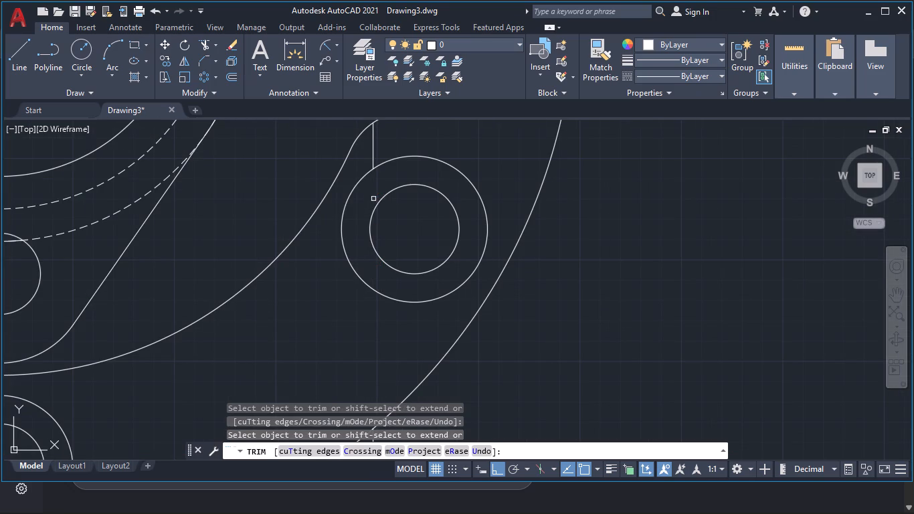
click(374, 162)
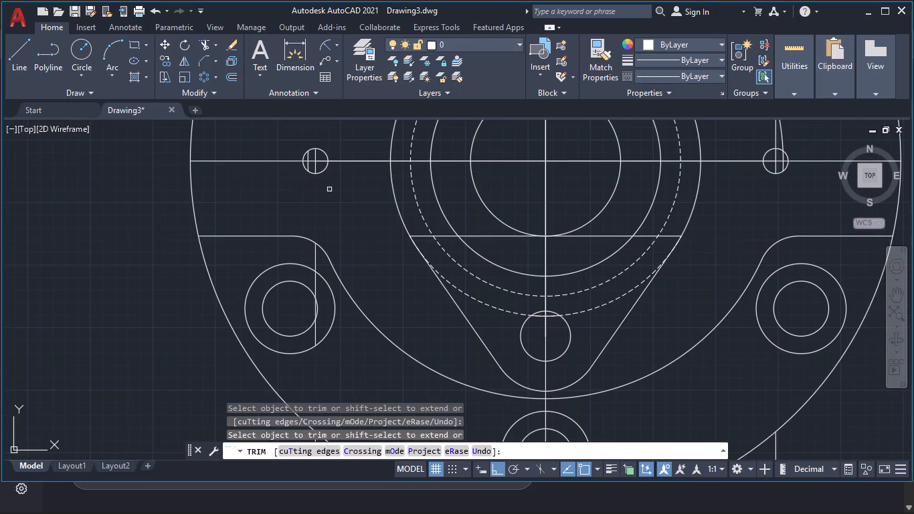
click(315, 261)
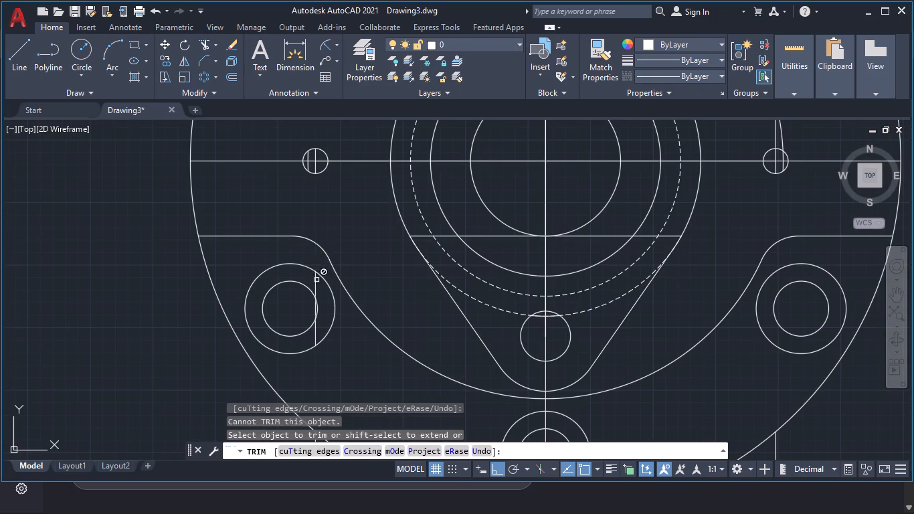
click(316, 285)
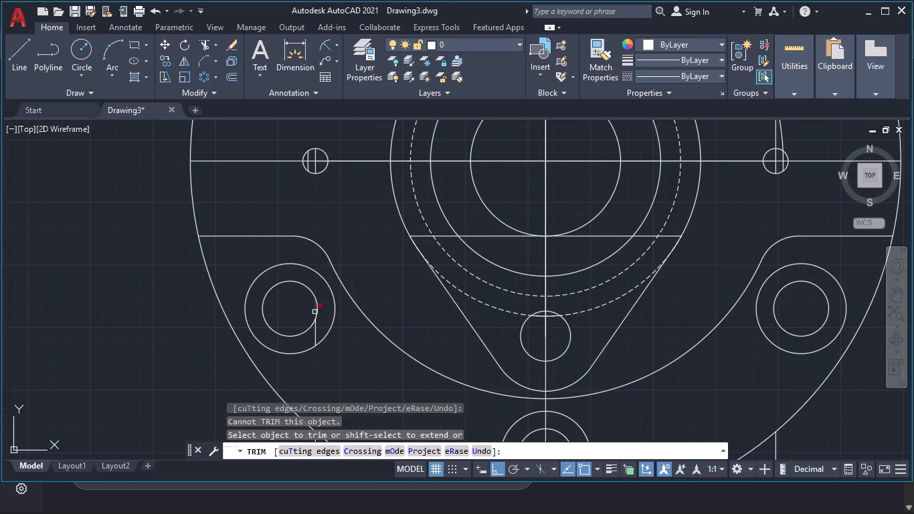
click(314, 312)
click(315, 330)
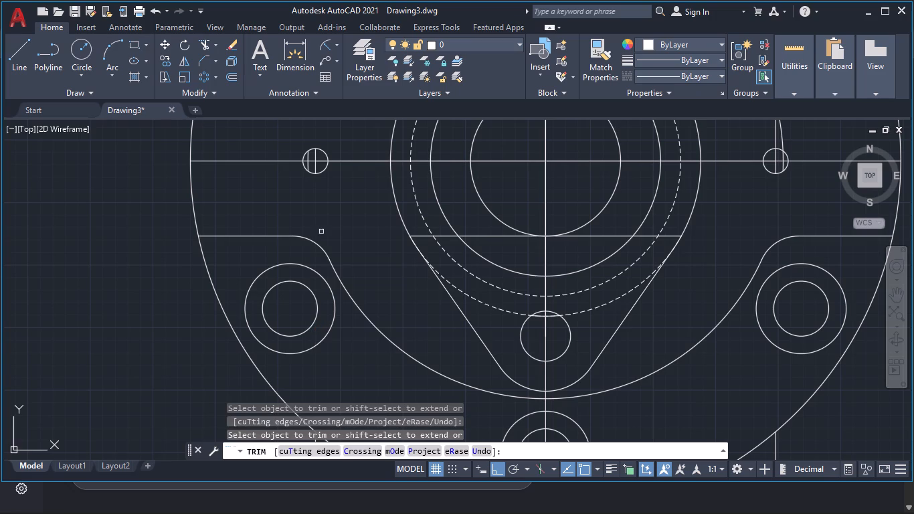
Trim the line pieces inside the left small hole and the horizontal centre line from the outer circle to the boss outline.
click(315, 159)
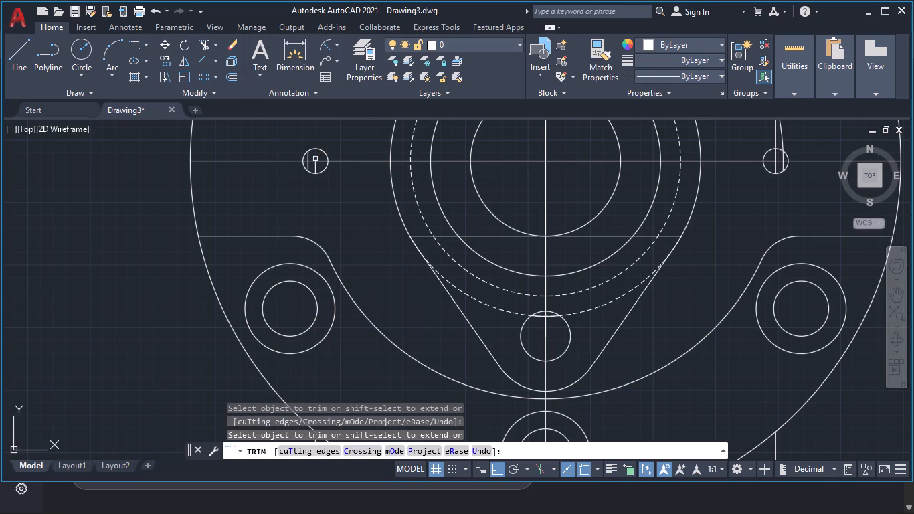
click(308, 159)
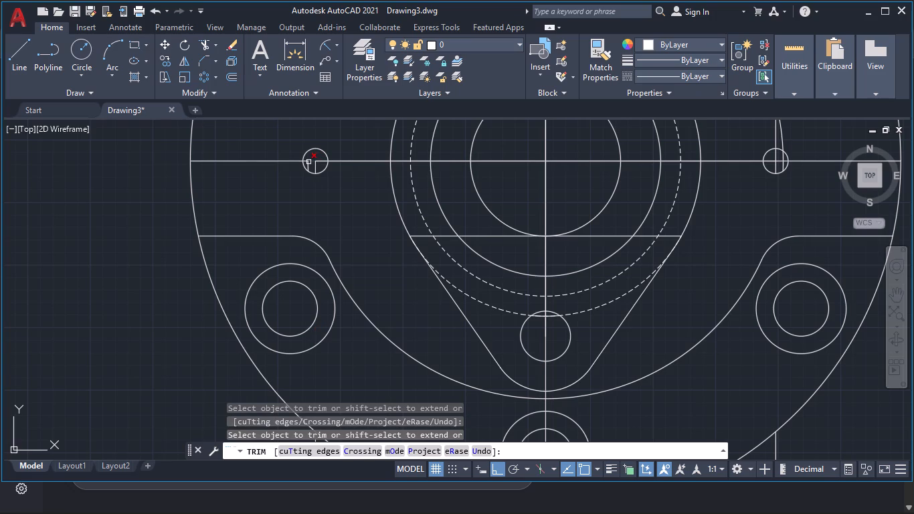
click(308, 162)
click(308, 167)
click(314, 167)
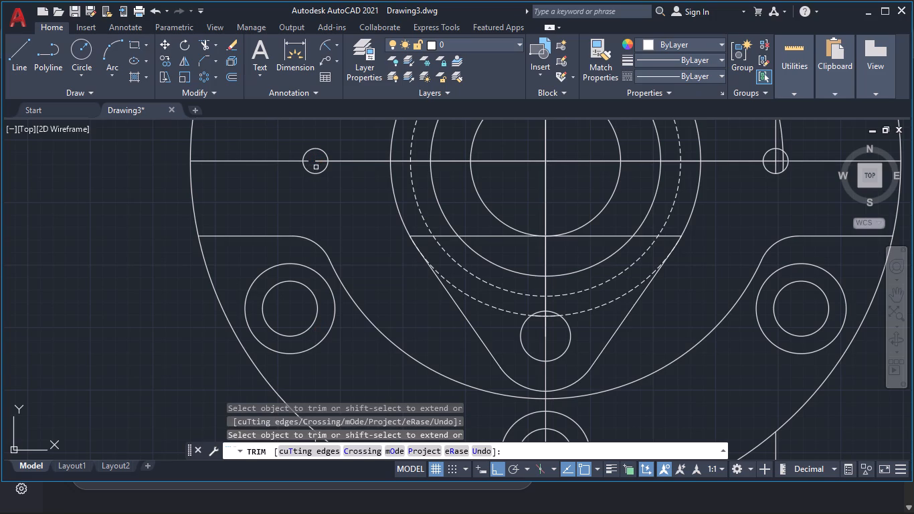
click(319, 162)
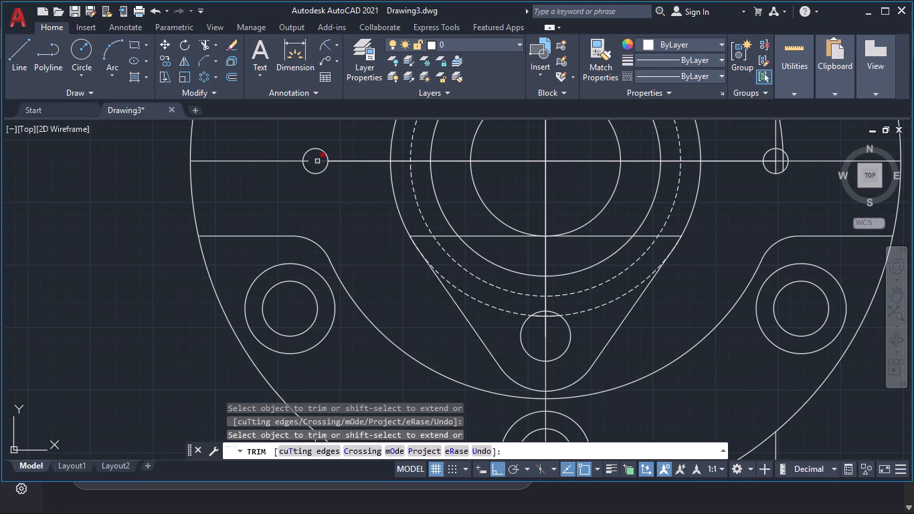
click(317, 161)
click(308, 161)
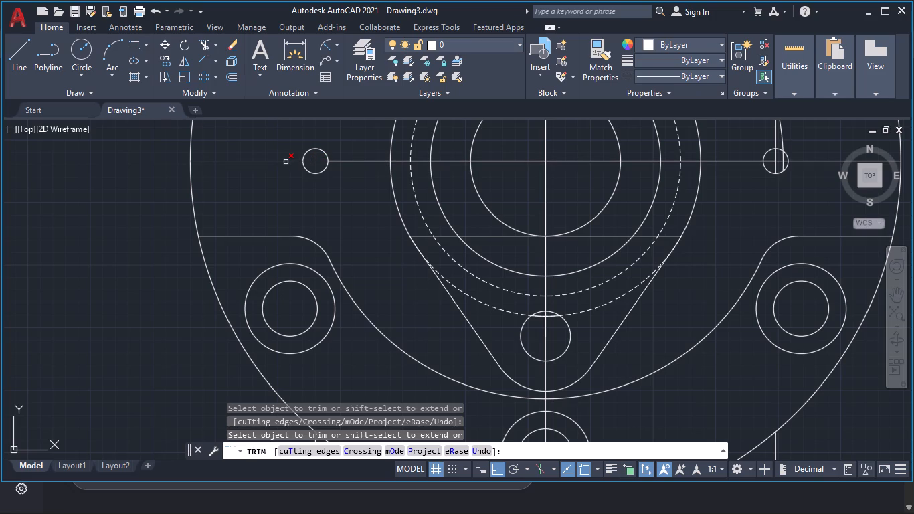
click(286, 162)
click(341, 163)
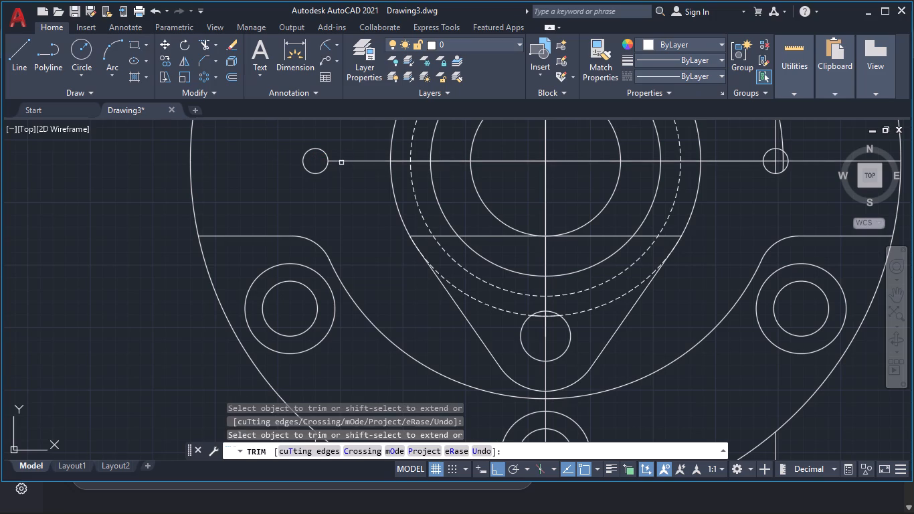
click(354, 161)
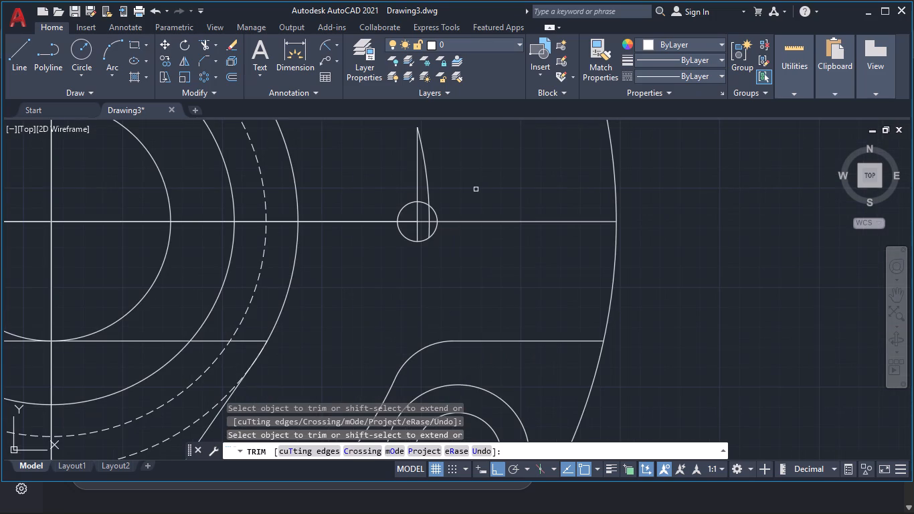
Trim the leftover vertical line and arc pieces above and inside the right small hole.
drag(476, 189, 409, 185)
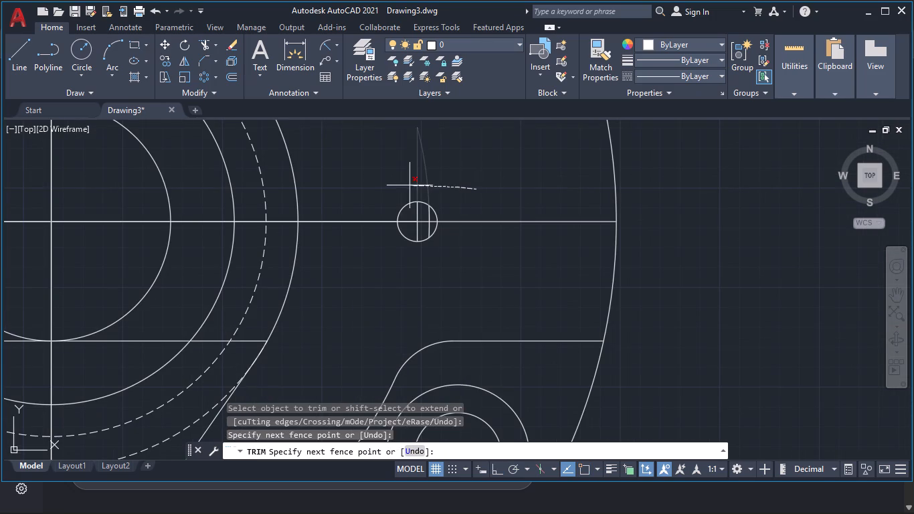
drag(409, 185, 407, 185)
click(418, 215)
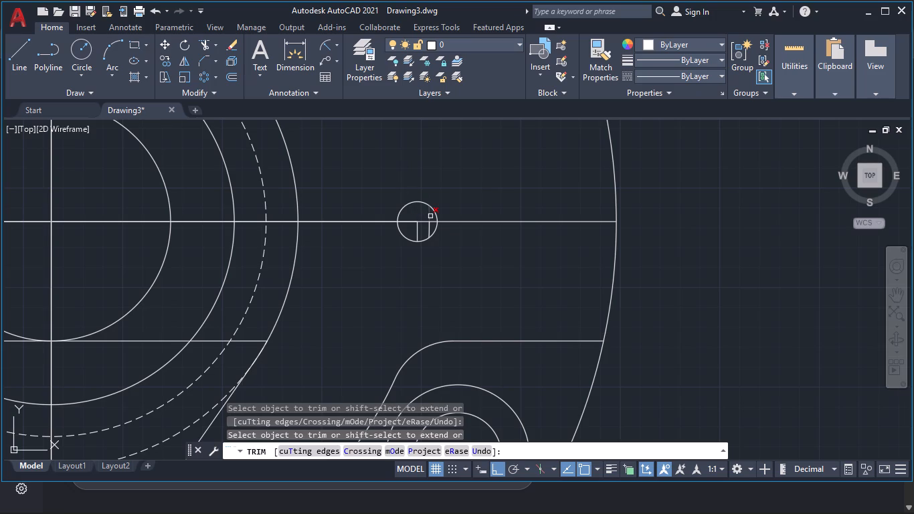
click(430, 216)
click(430, 229)
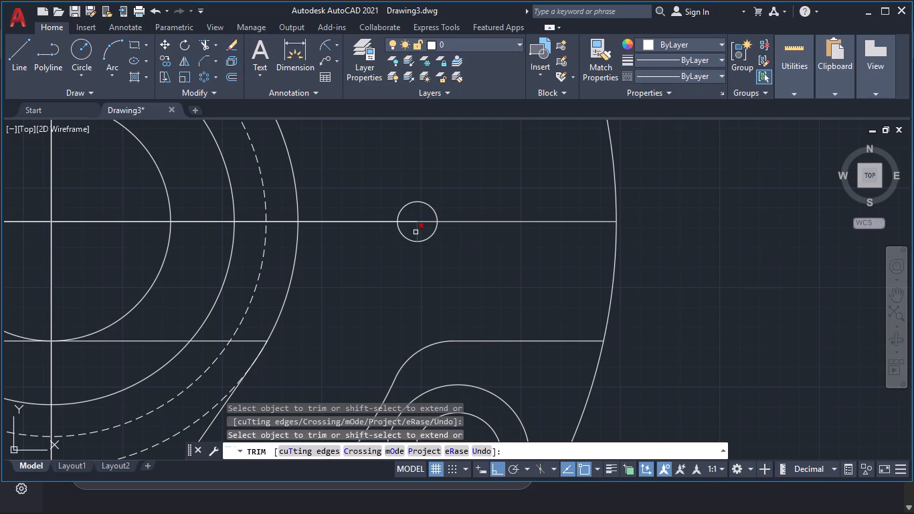
click(416, 232)
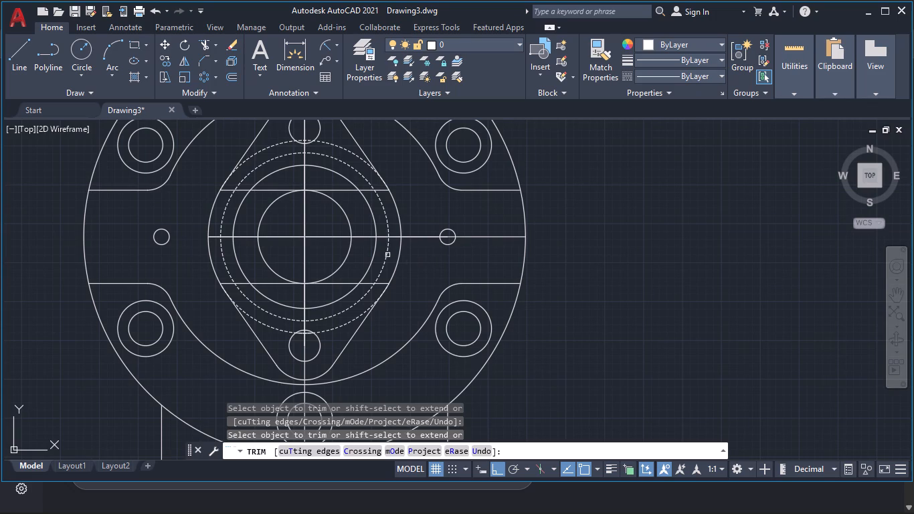
Trim the horizontal centre line pieces between the solid boss circle and the inner dashed circle on the right side, and end the trimming.
click(380, 236)
click(380, 238)
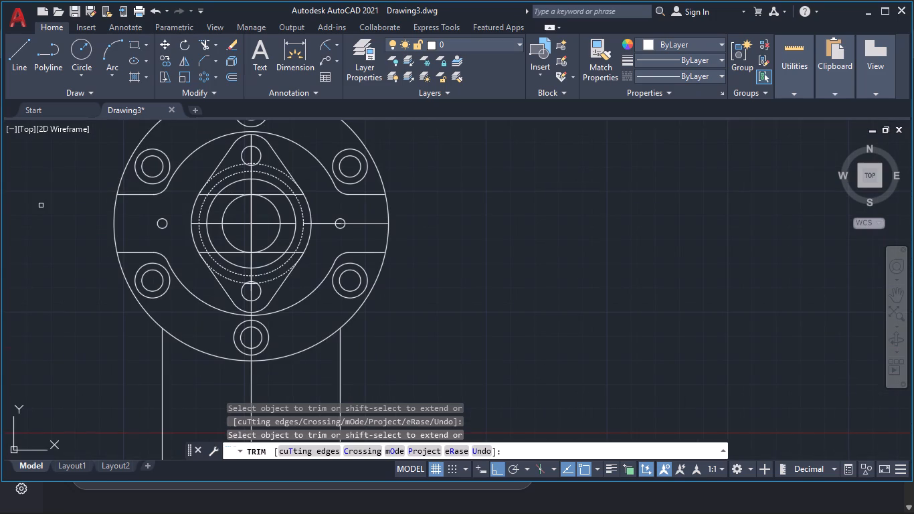
key(Escape)
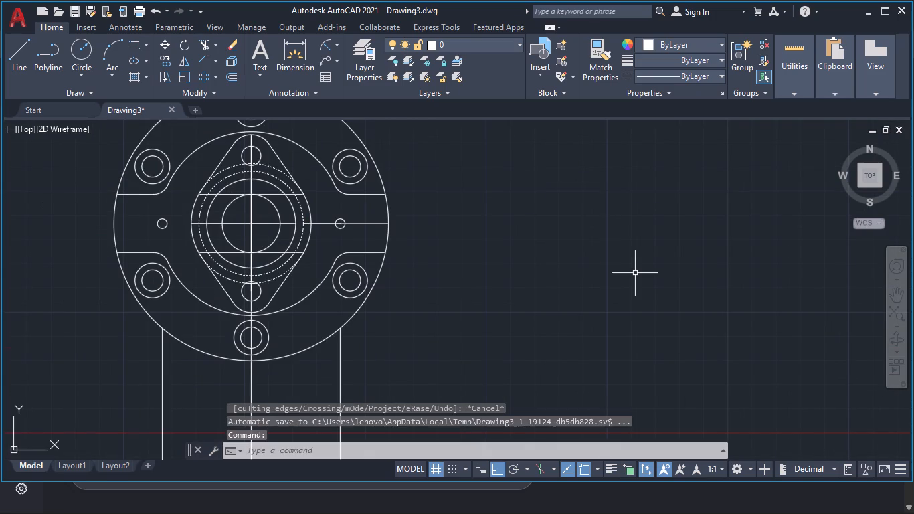
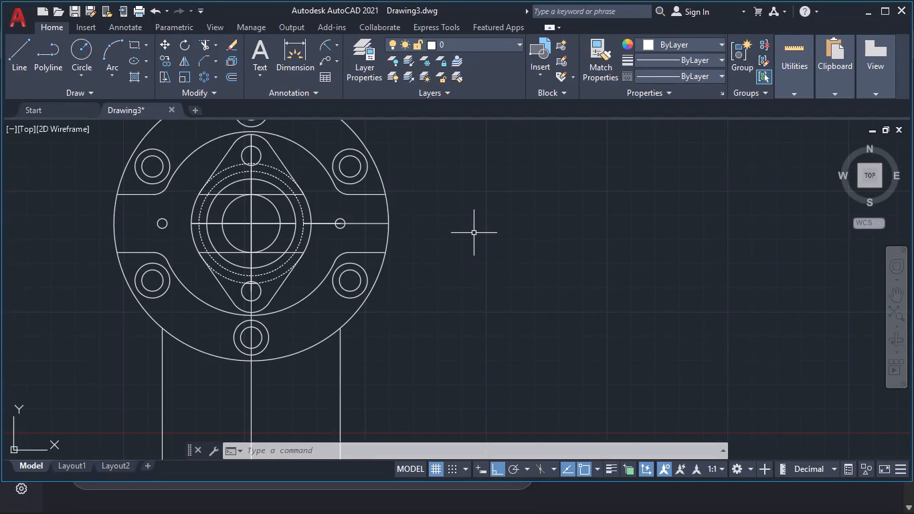
Start the Offset command to create parallel geometry in the flange housing drawing.
key(o)
key(Return)
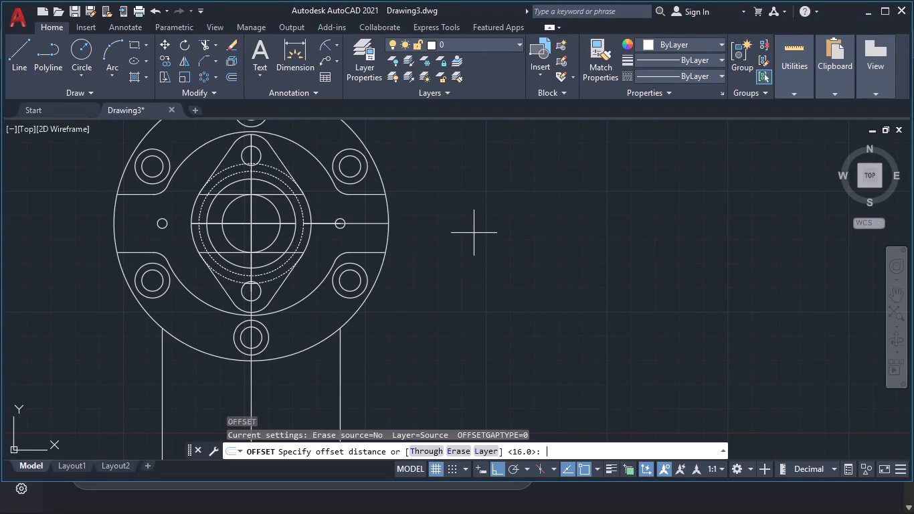
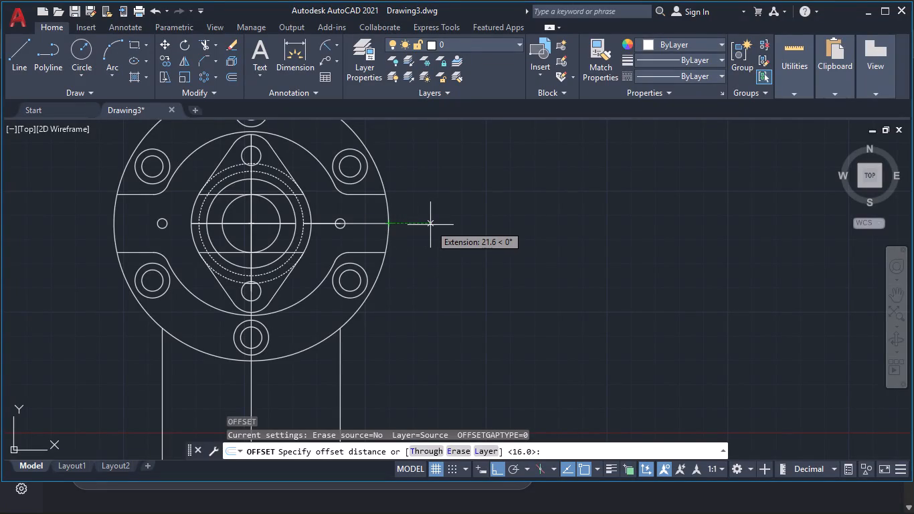
Offset the horizontal line between the central hub and the flange's outer circle by 5.5 mm to both sides, above and below.
text(5.5)
key(Return)
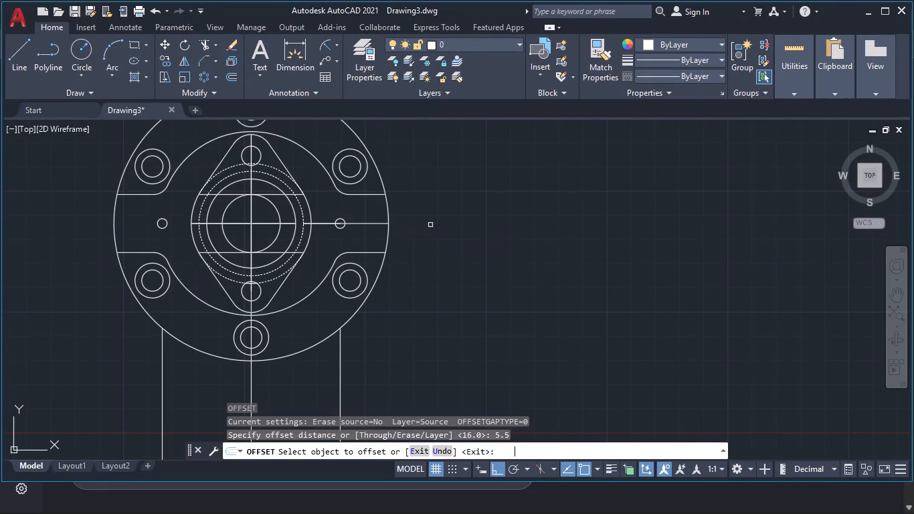
click(371, 223)
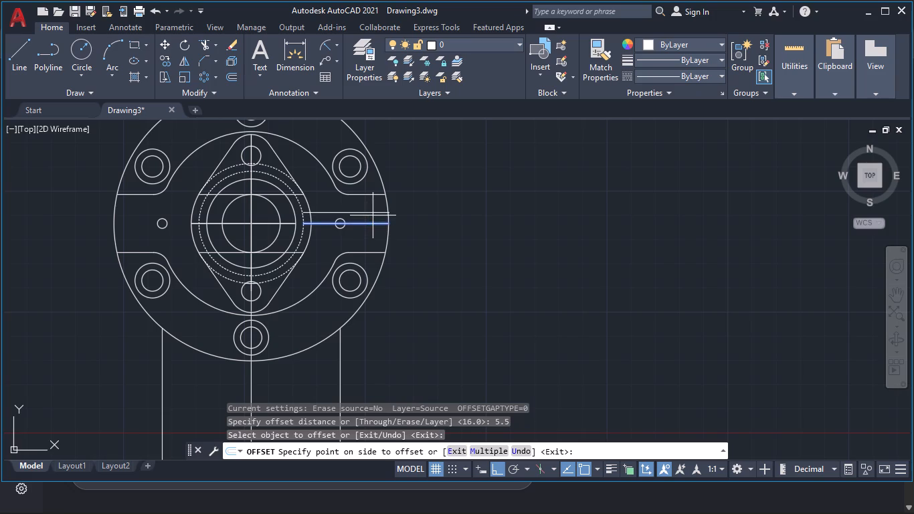
click(373, 216)
click(373, 224)
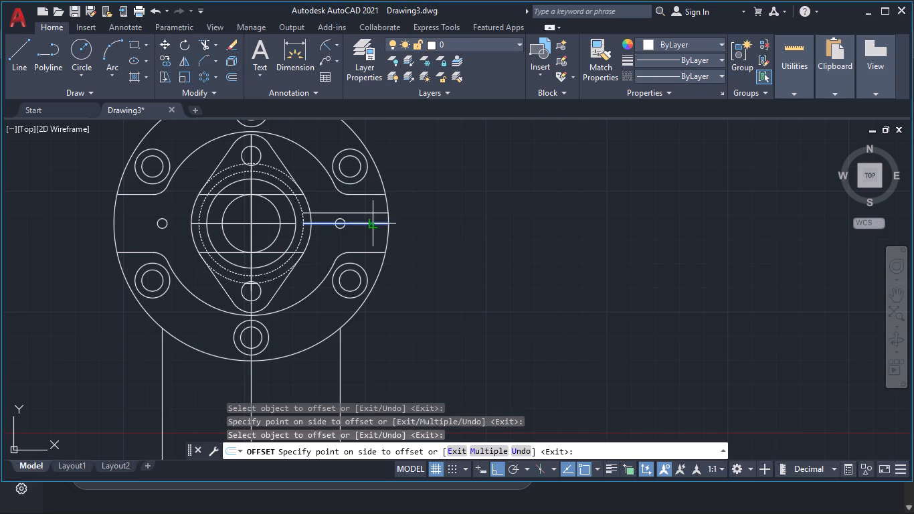
click(371, 232)
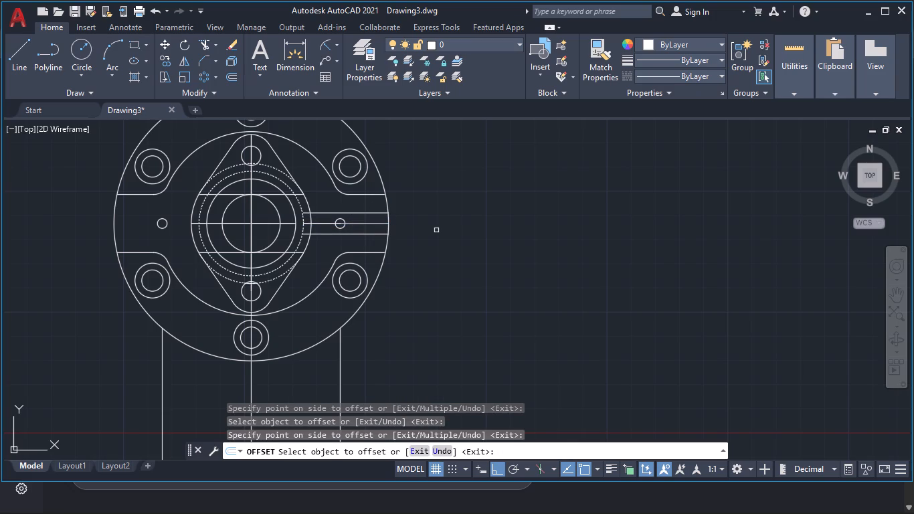
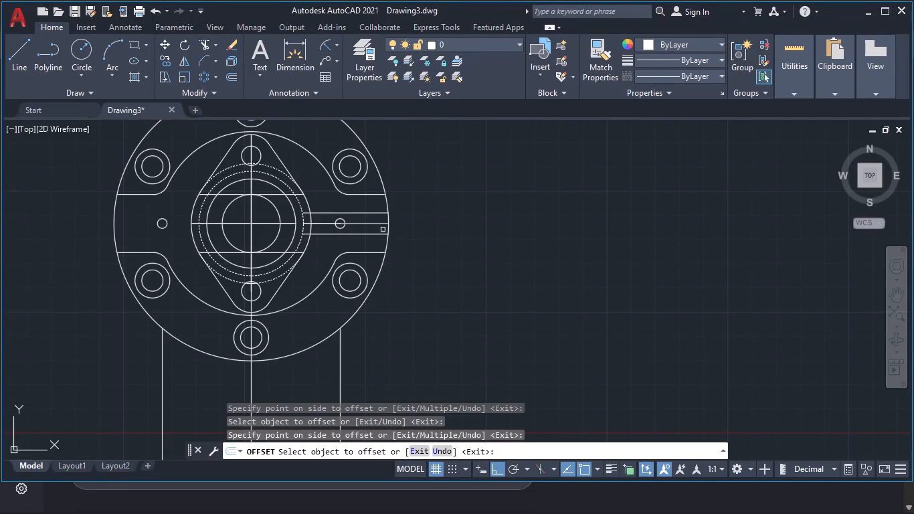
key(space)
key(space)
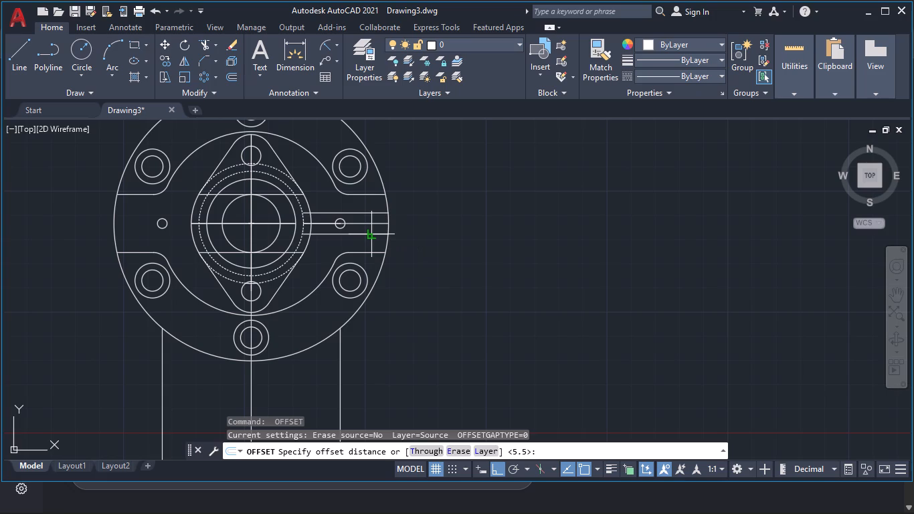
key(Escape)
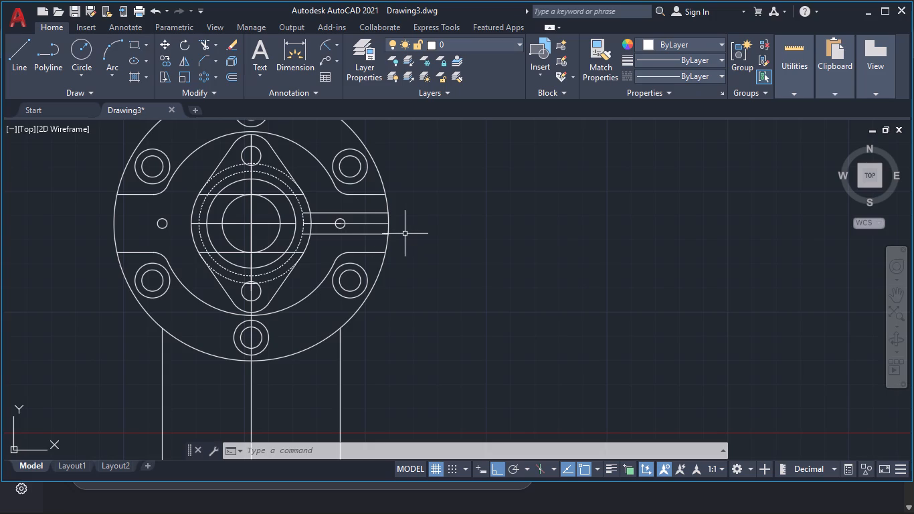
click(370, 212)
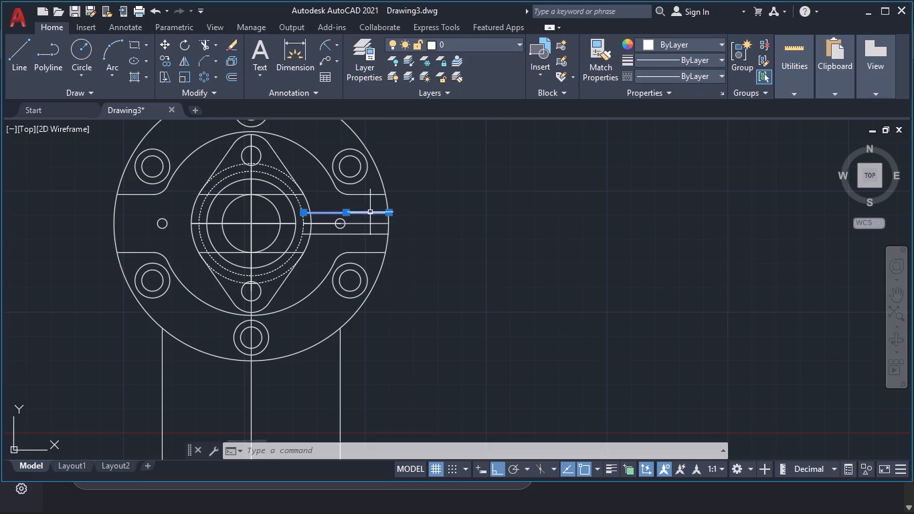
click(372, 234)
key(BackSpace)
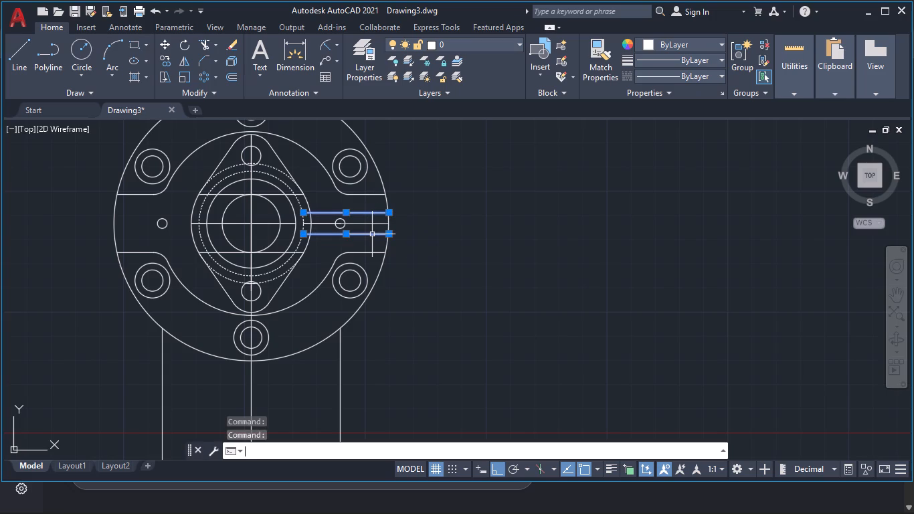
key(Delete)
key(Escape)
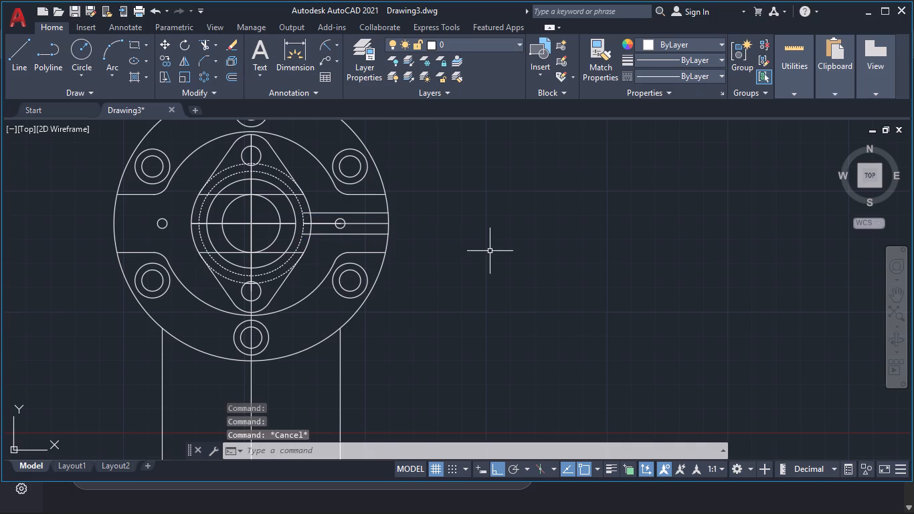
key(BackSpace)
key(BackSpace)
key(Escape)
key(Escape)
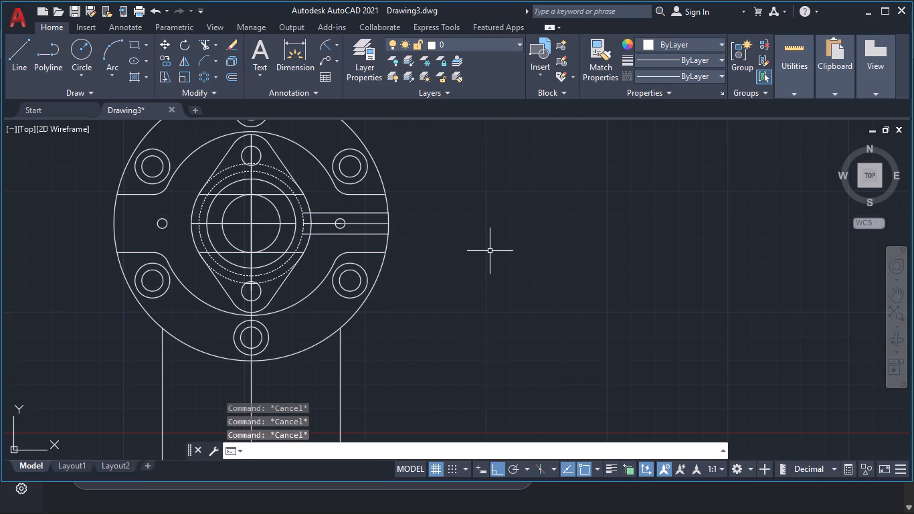
Erase the horizontal line right of the central hub, its two 5.5 mm offsets, and the overlapping horizontal segments out to the small hole.
click(377, 234)
click(369, 213)
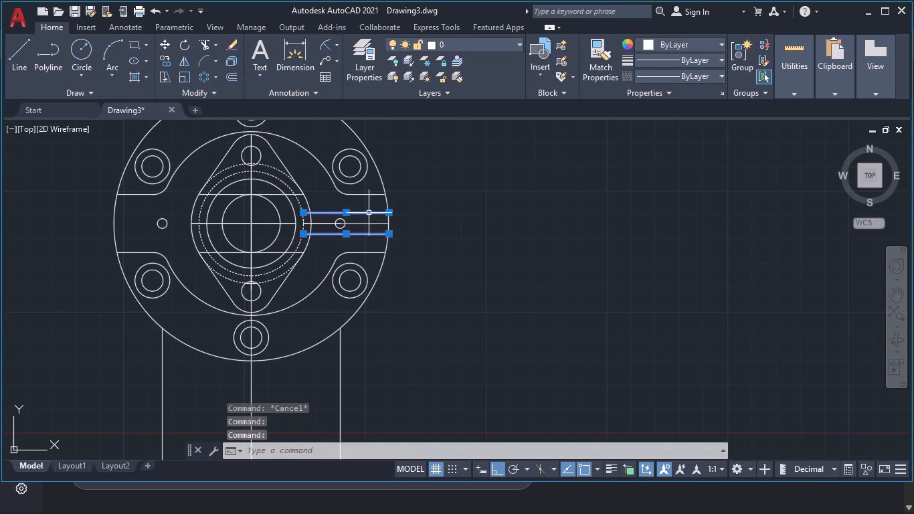
click(369, 224)
key(Delete)
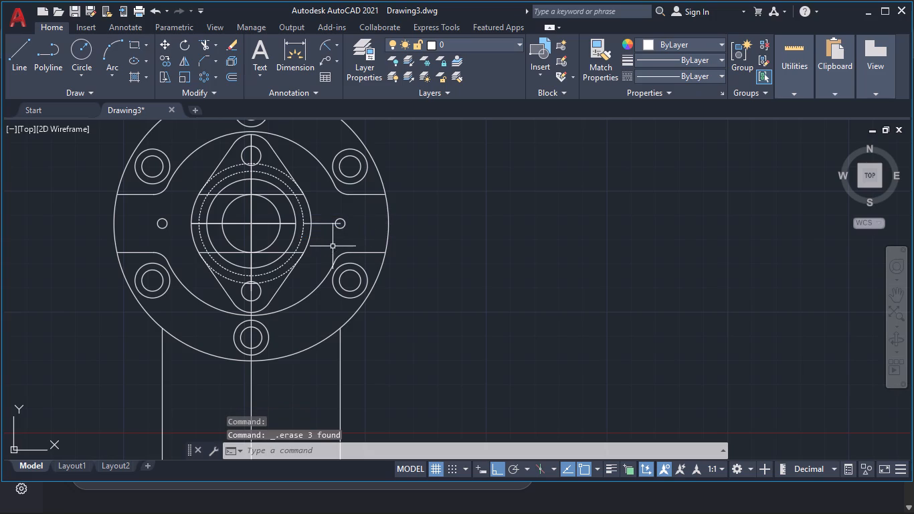
click(319, 227)
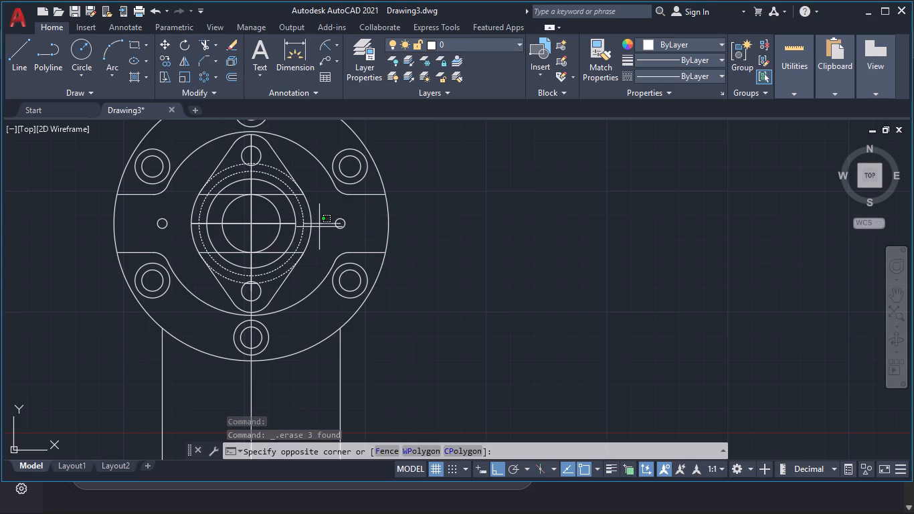
click(319, 222)
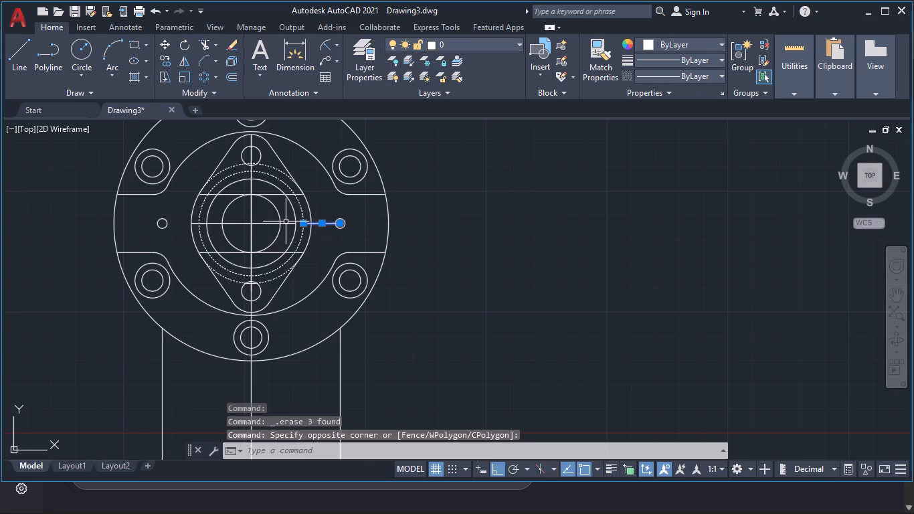
click(286, 224)
key(Delete)
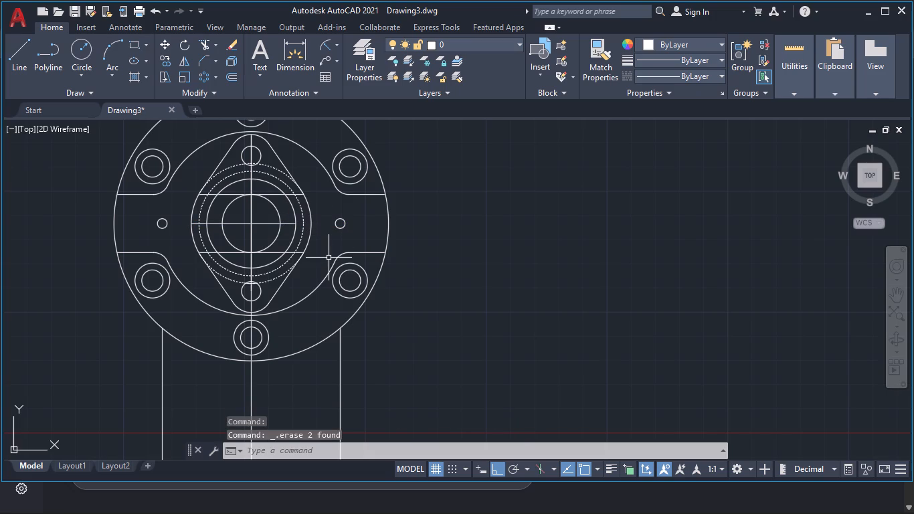
Erase the three horizontal construction lines crossing the central hub: the lower chord, the middle line and the upper chord.
click(282, 253)
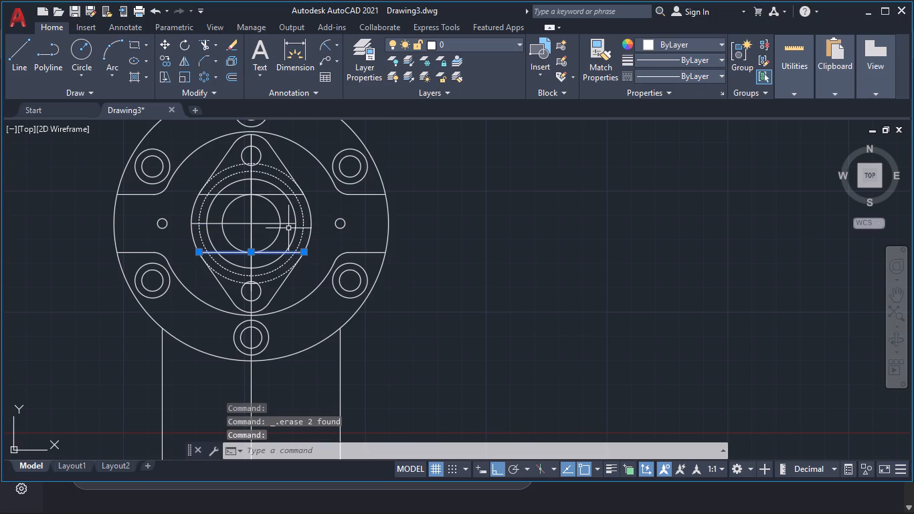
click(288, 227)
click(288, 224)
click(288, 224)
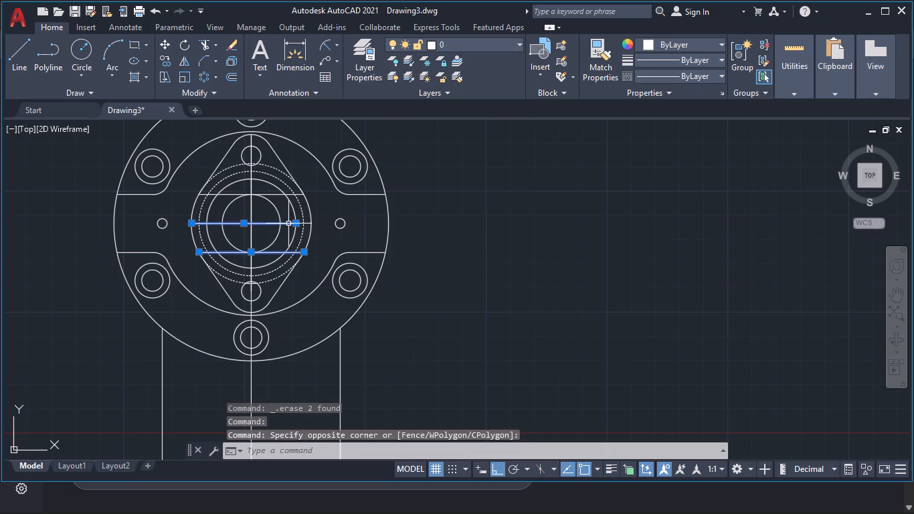
click(275, 193)
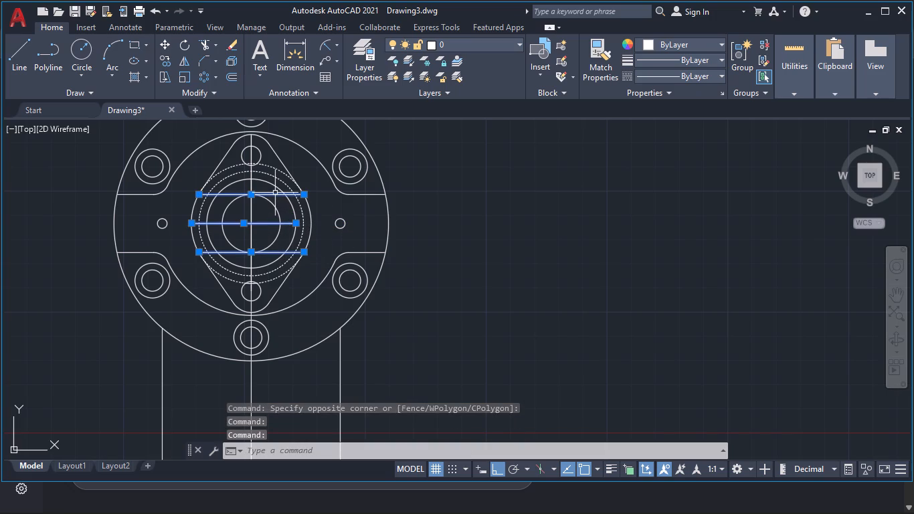
key(Delete)
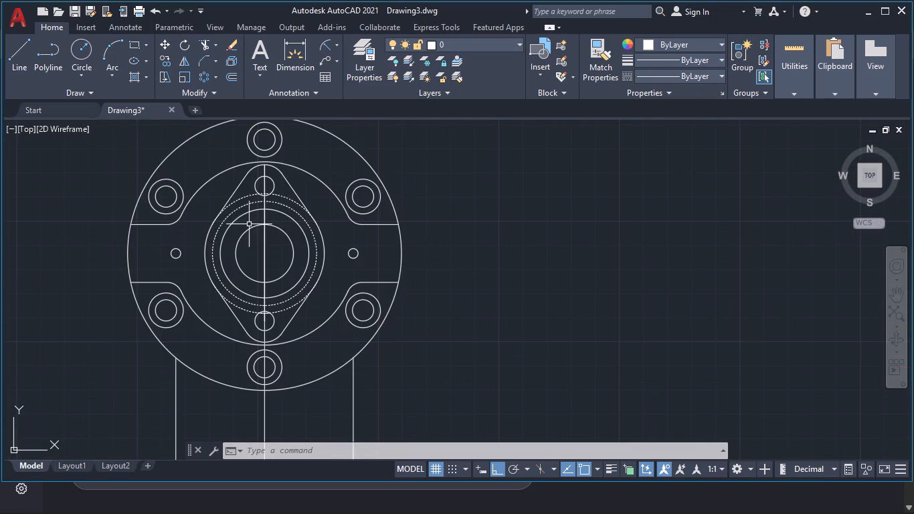
Erase four of the overlapping vertical construction lines running through the centre of the top view.
click(263, 187)
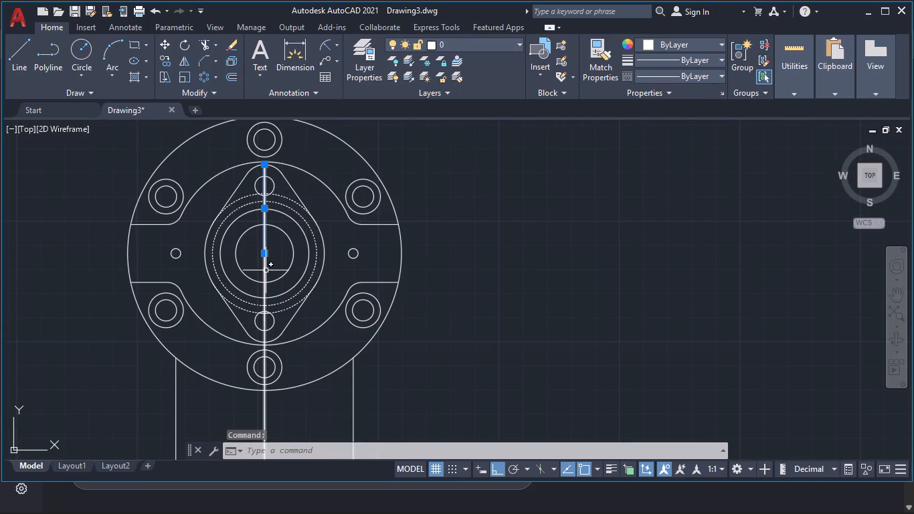
click(266, 270)
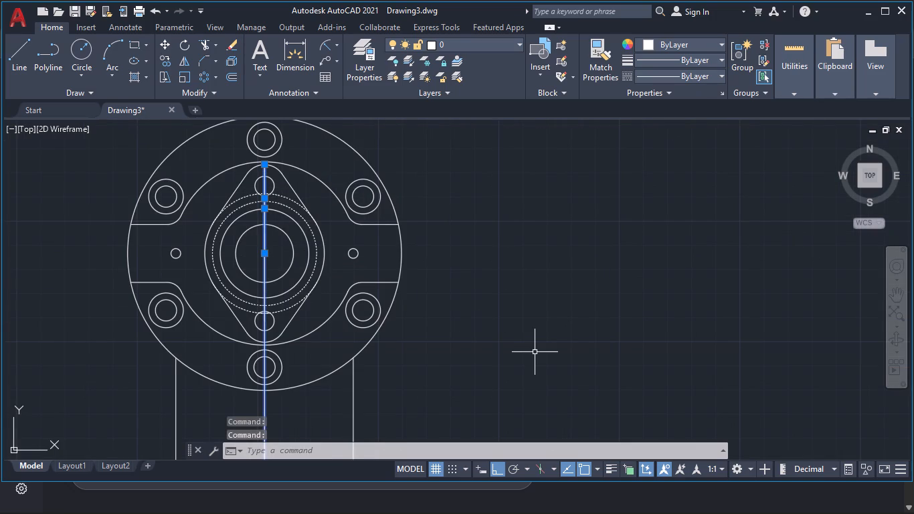
key(Delete)
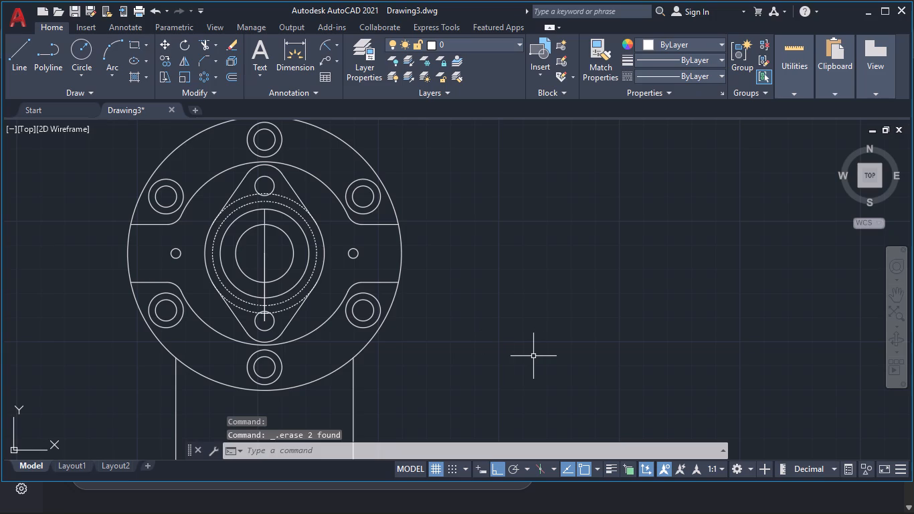
click(265, 259)
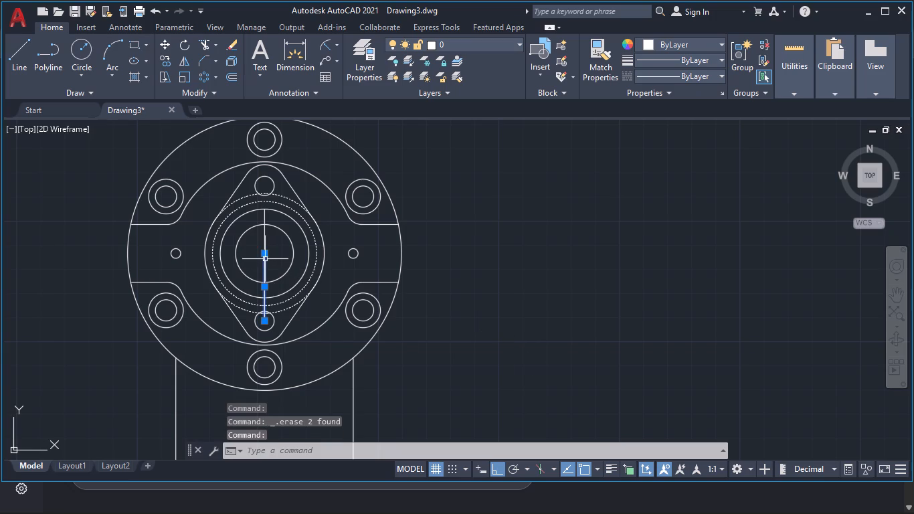
click(264, 237)
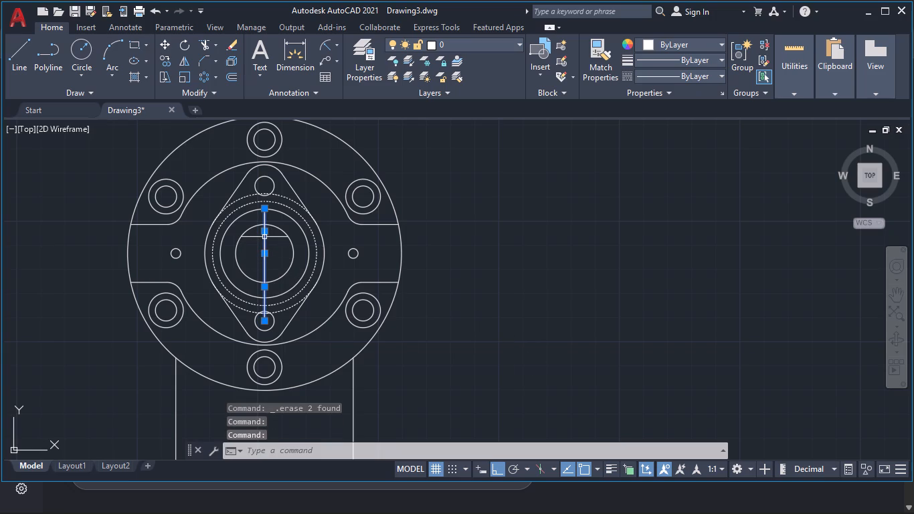
key(Delete)
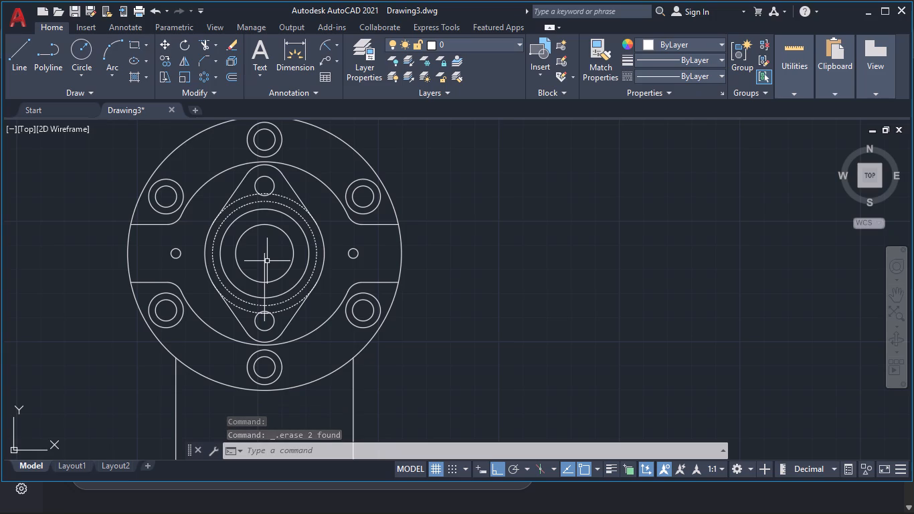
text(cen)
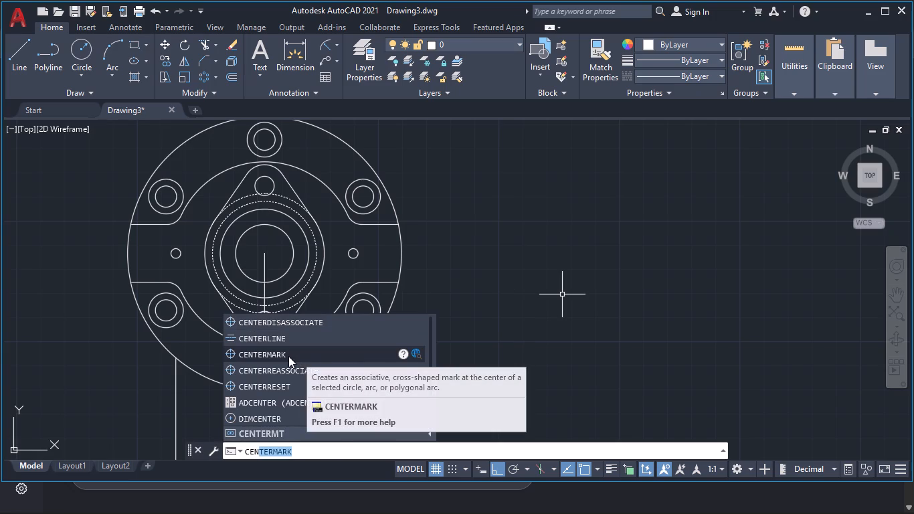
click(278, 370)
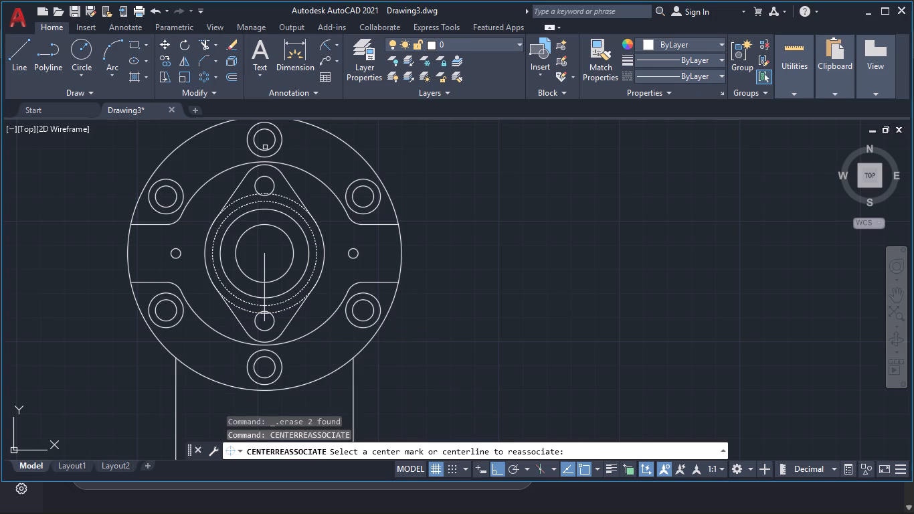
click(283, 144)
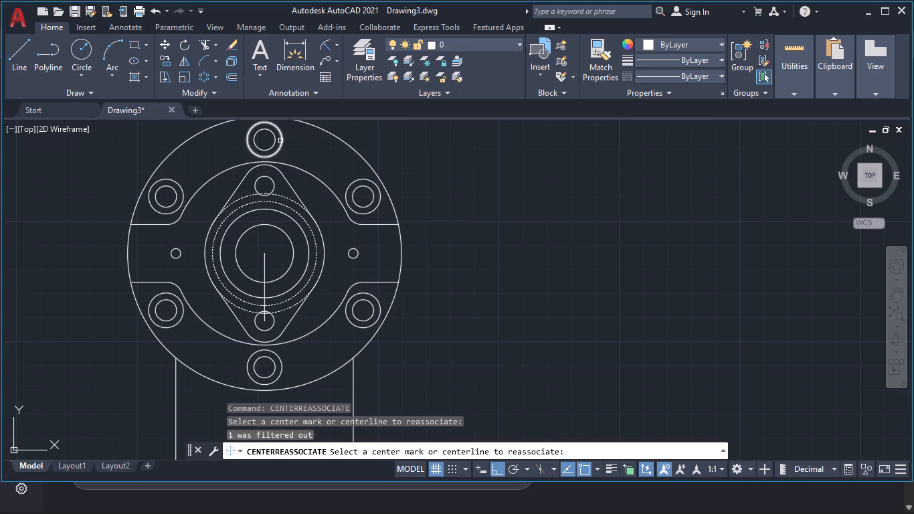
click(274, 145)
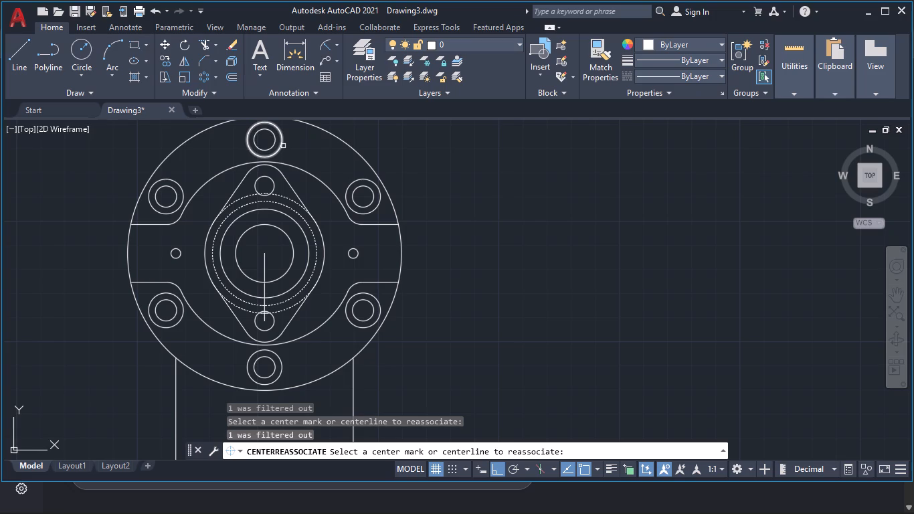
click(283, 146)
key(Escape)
Add center marks to the six counterbored bolt holes around the flange in the top view.
text(cen)
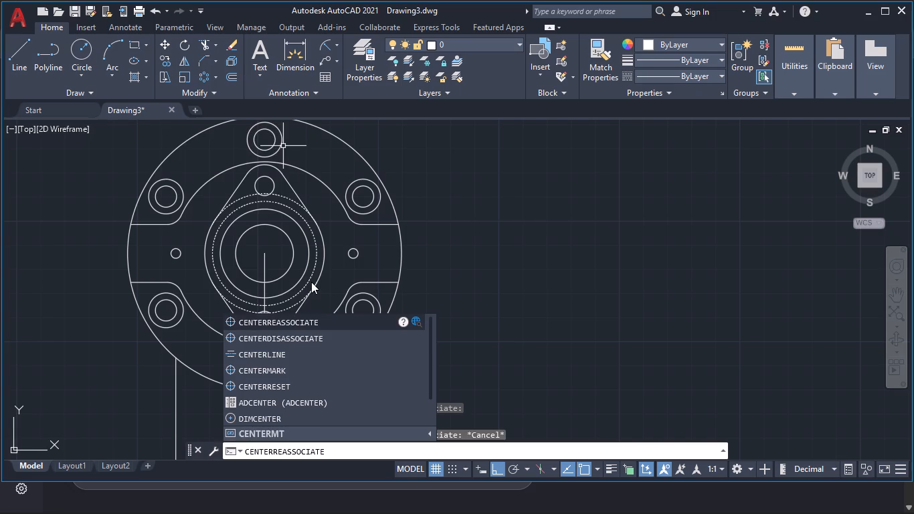
click(288, 369)
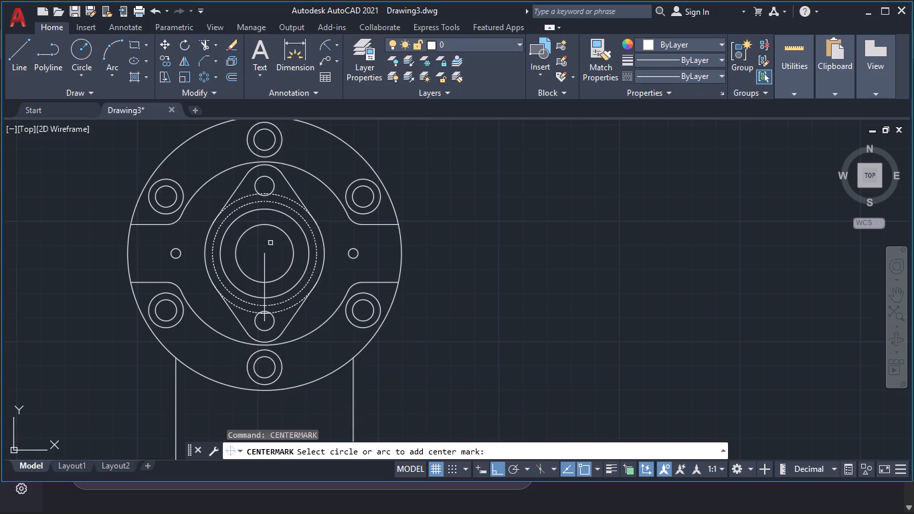
click(281, 145)
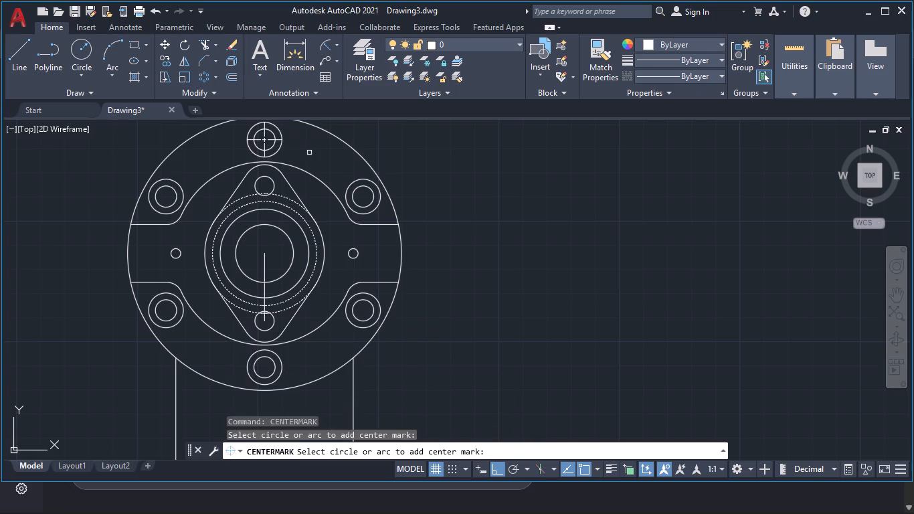
click(347, 191)
click(181, 193)
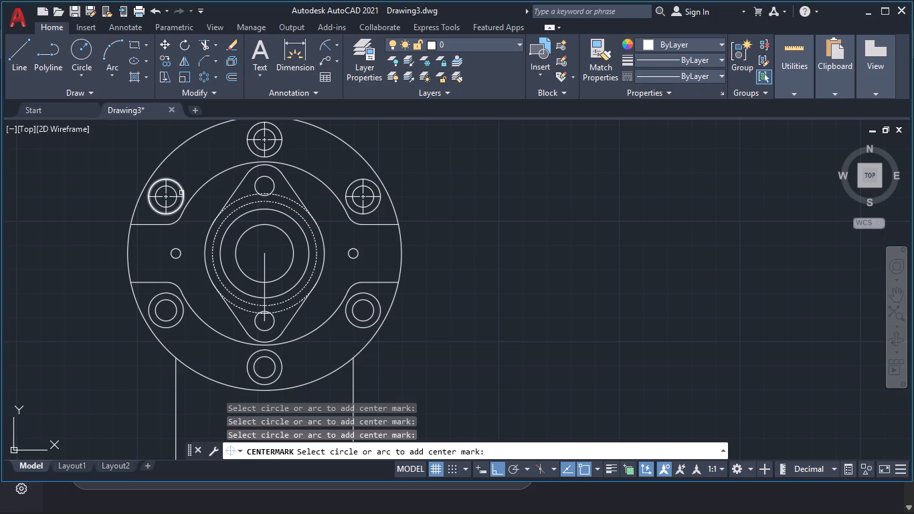
click(171, 295)
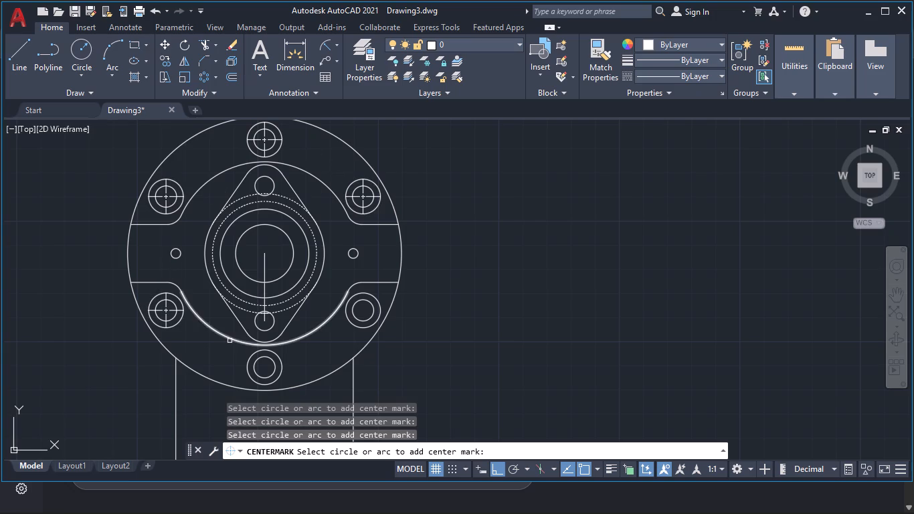
click(250, 362)
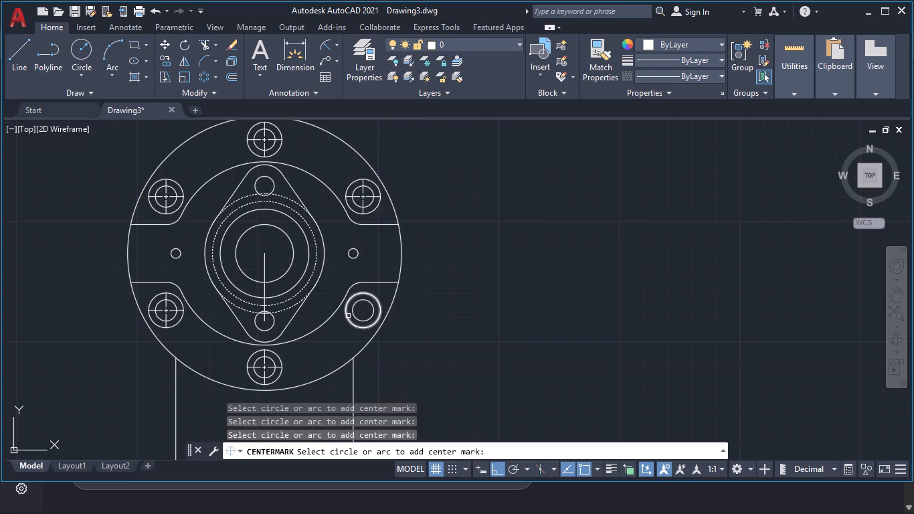
click(348, 317)
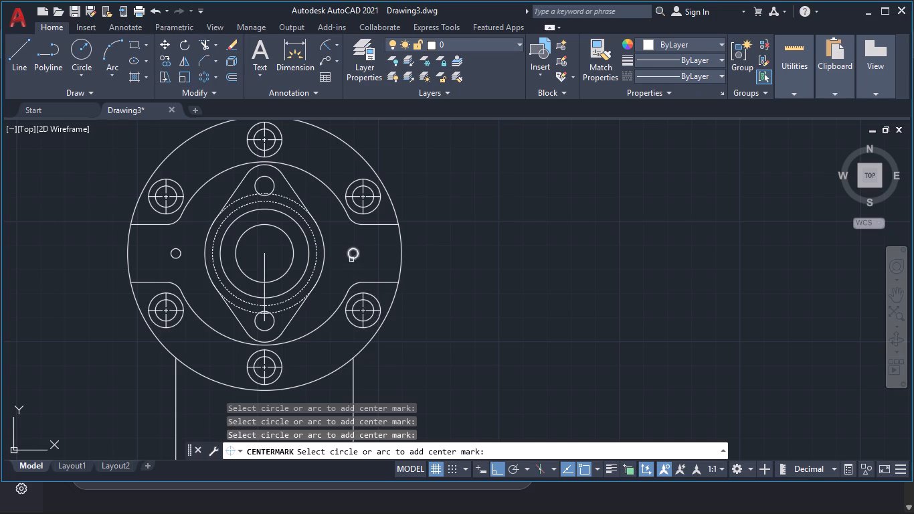
Add center marks to the two small pin holes on either side of the central hub.
click(351, 259)
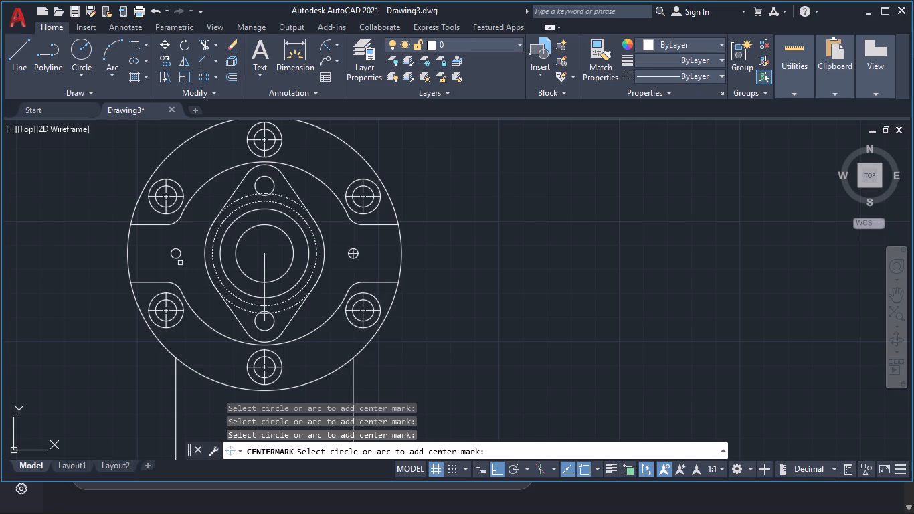
click(177, 258)
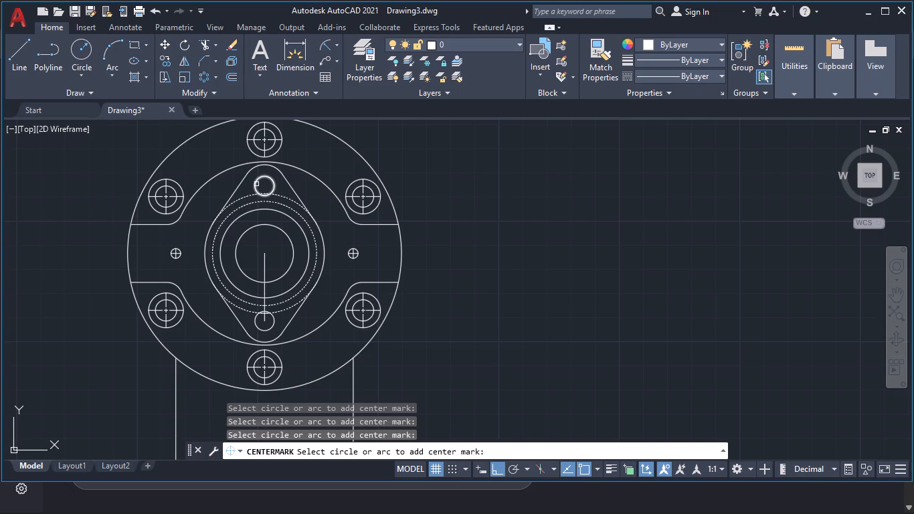
Add center marks to the upper lug hole, the upper and lower rounded lug ends, and the central hub's outer arc.
click(256, 184)
key(ctrl+z)
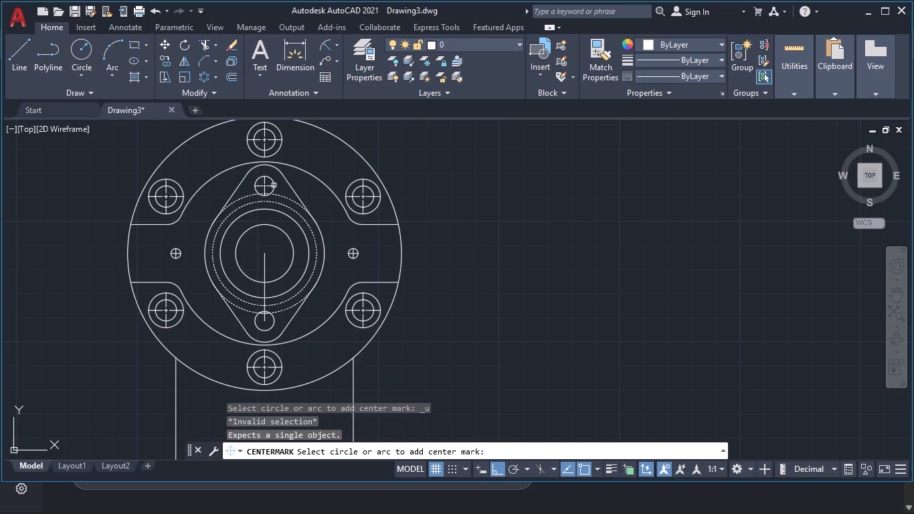
key(ctrl+z)
click(265, 167)
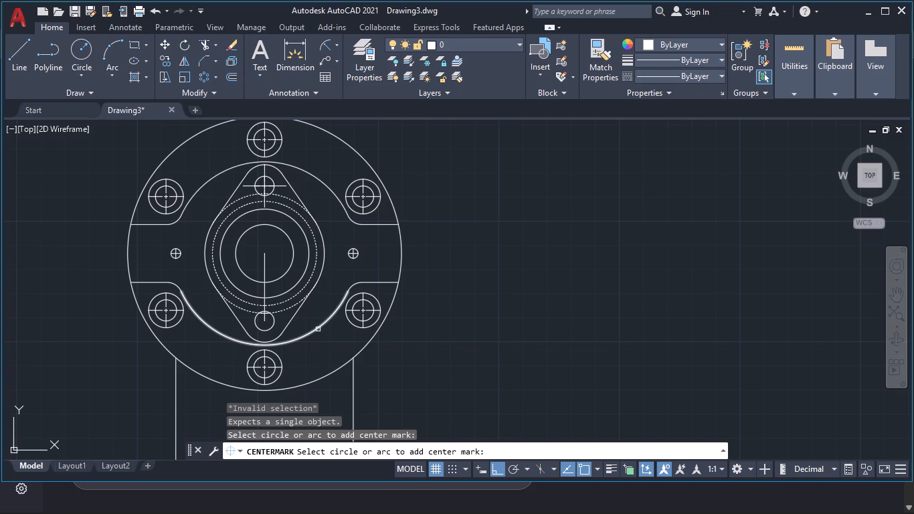
click(270, 340)
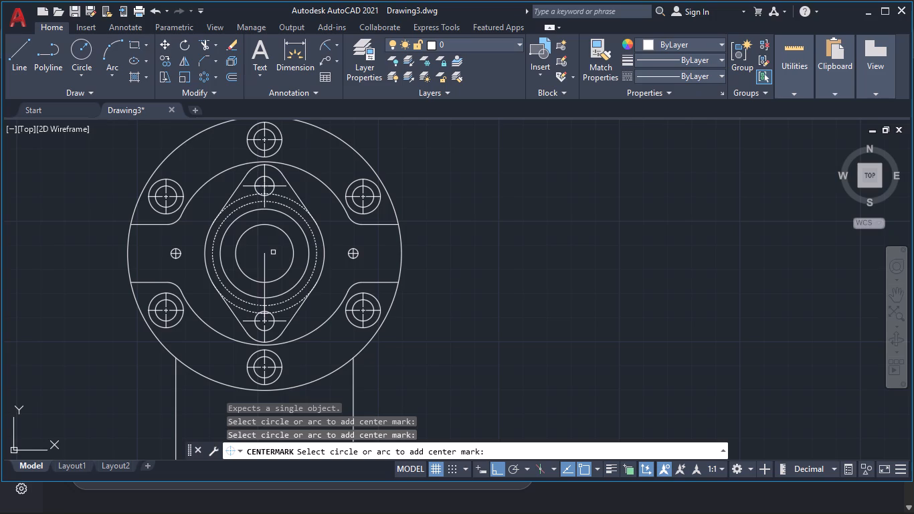
click(324, 249)
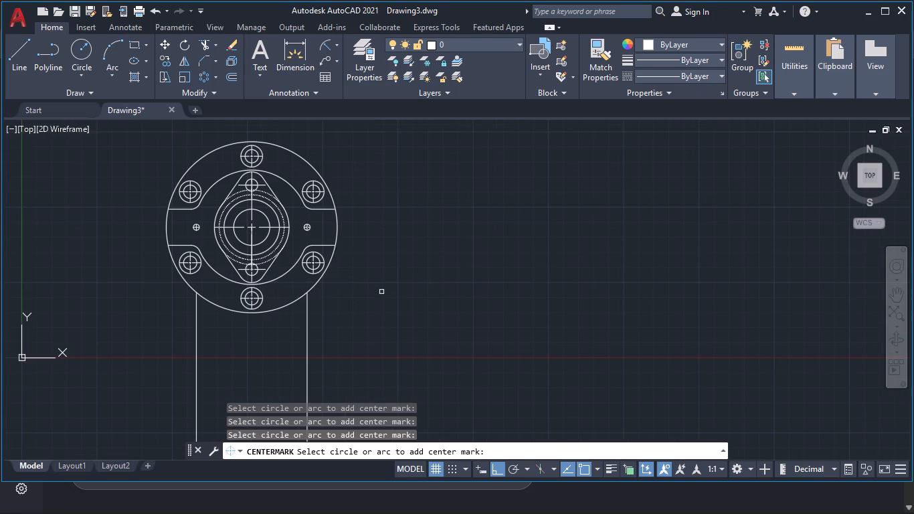
key(Escape)
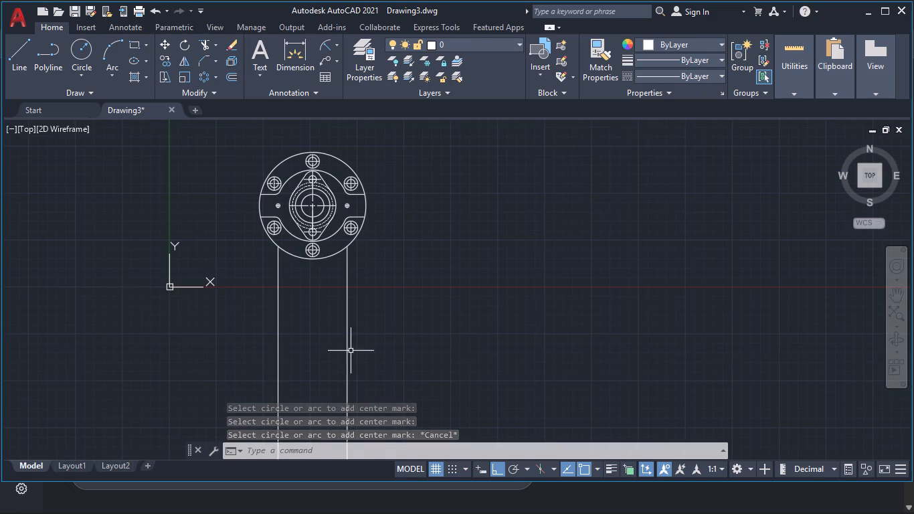
Move the whole top view with its two vertical projection lines diagonally up and away from the origin, with Ortho off.
click(402, 359)
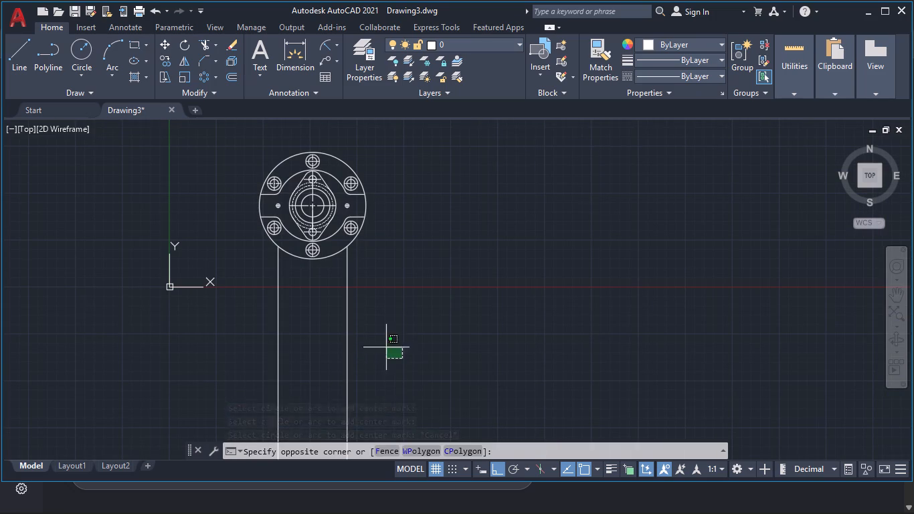
click(225, 137)
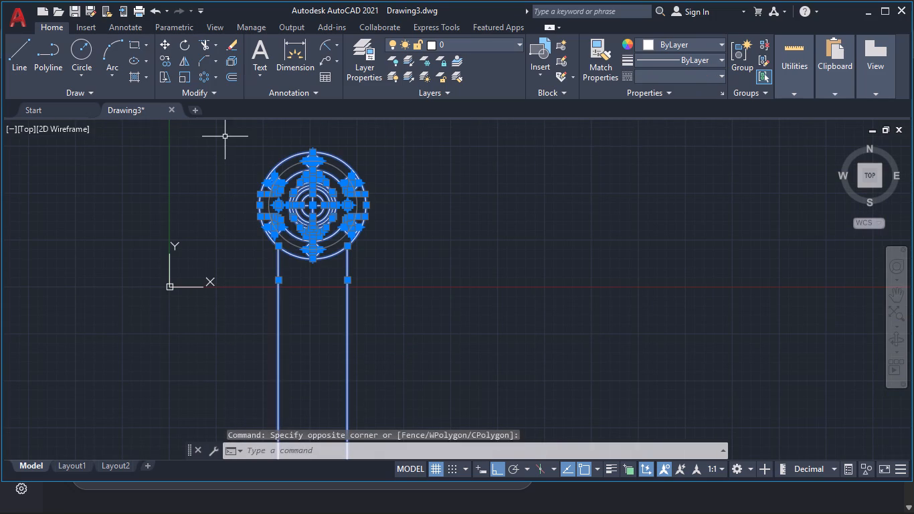
key(m)
key(Return)
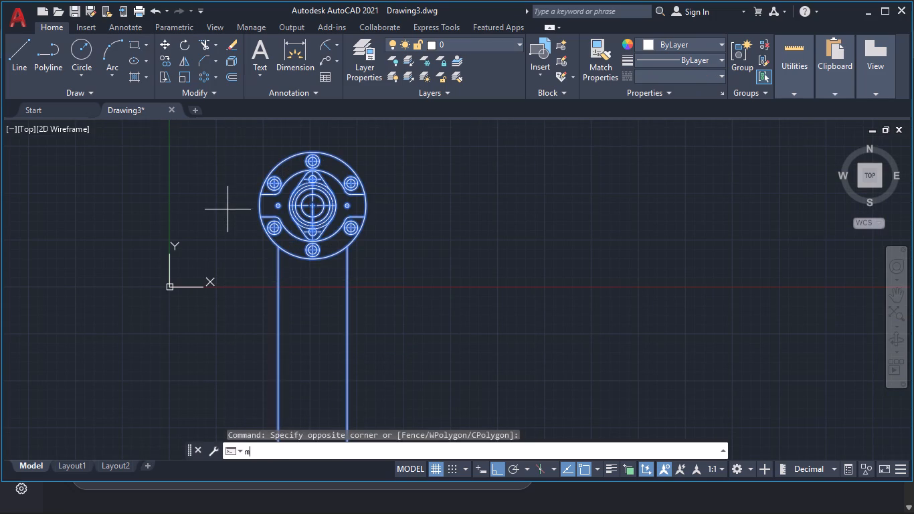
click(311, 207)
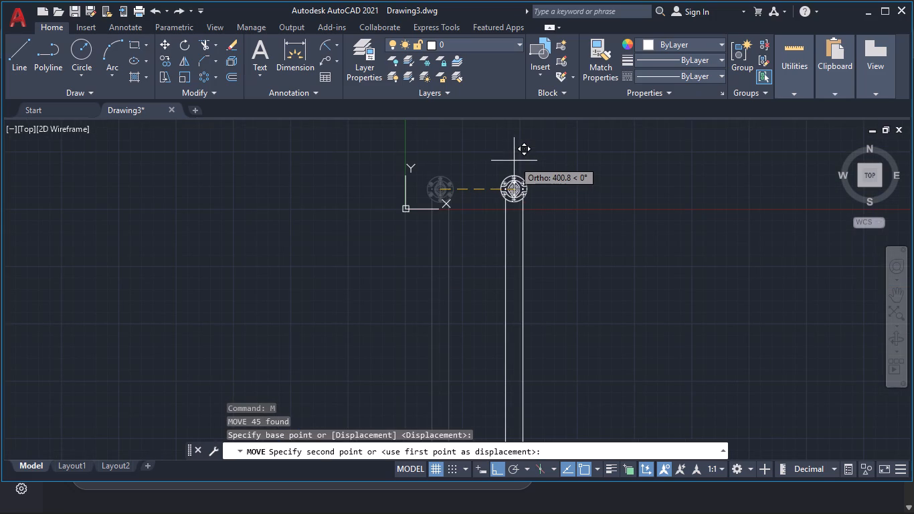
key(F8)
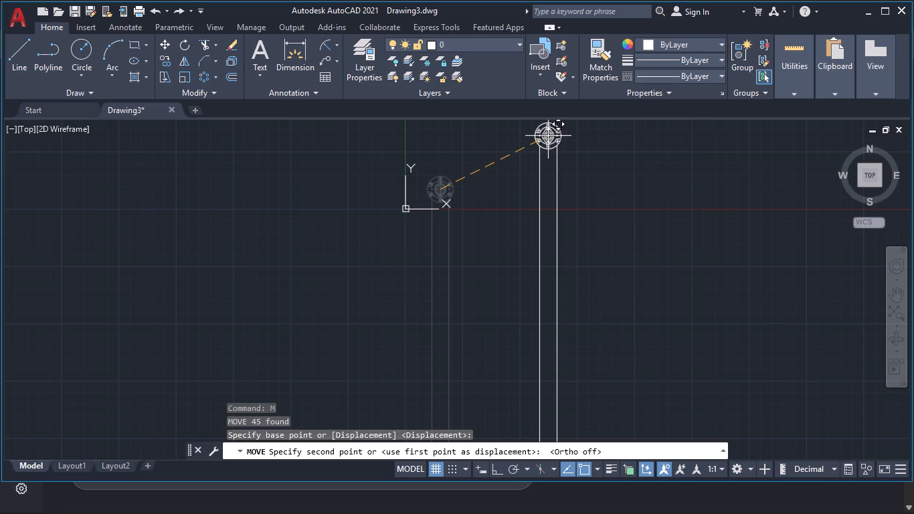
click(540, 122)
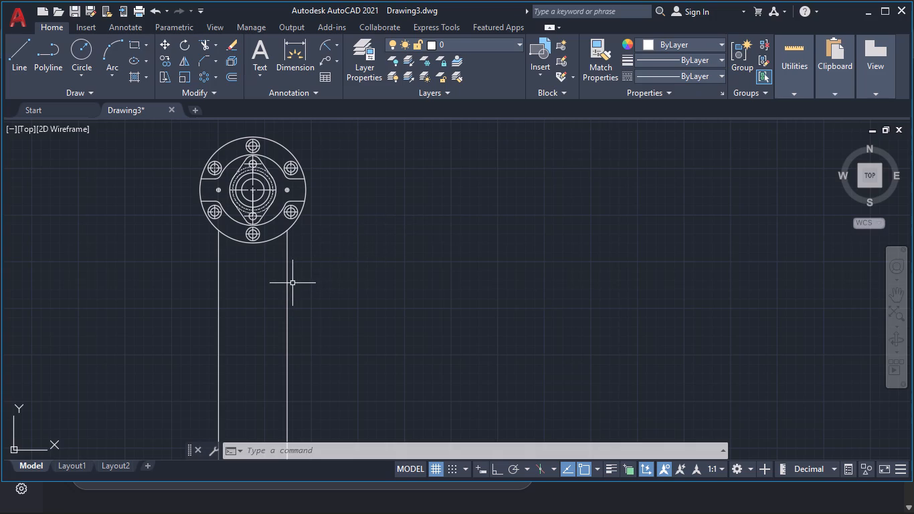
Draw vertical construction lines through both side extremes of the hub's outer arc and of the solid circle inside the dashed ones.
text(xl)
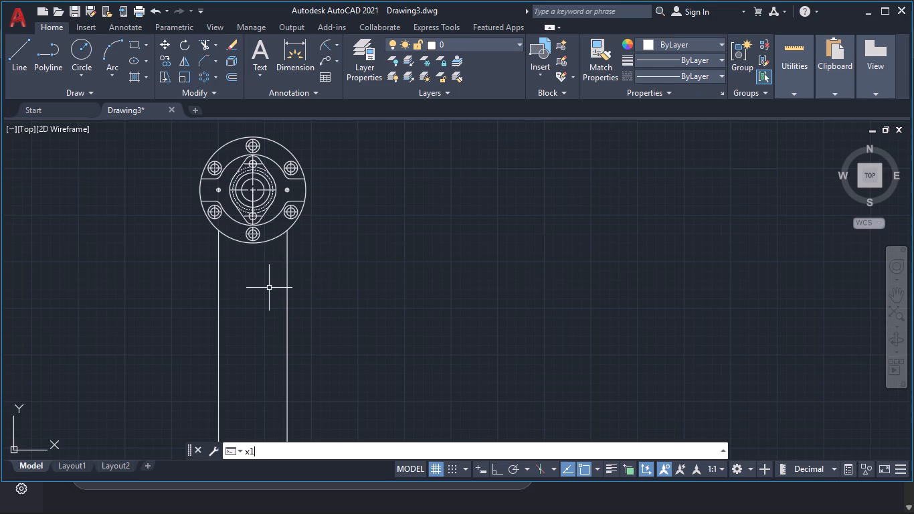
key(Return)
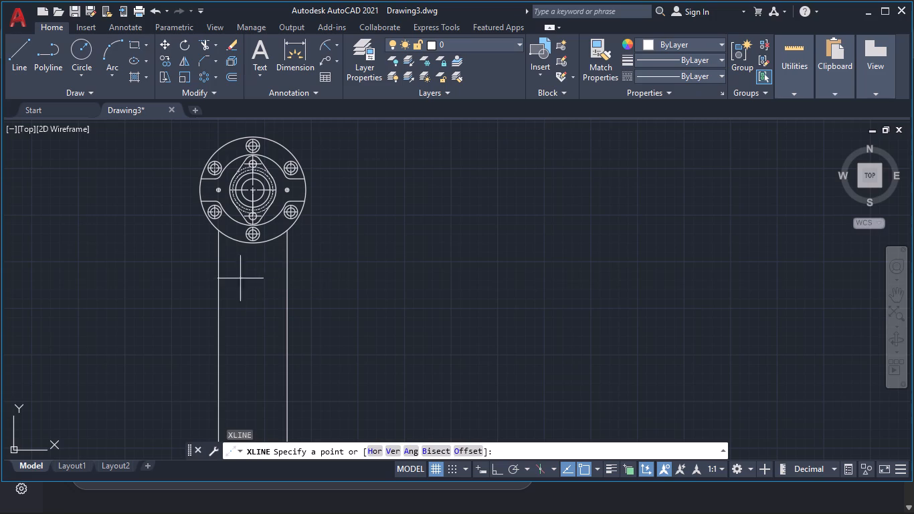
click(391, 450)
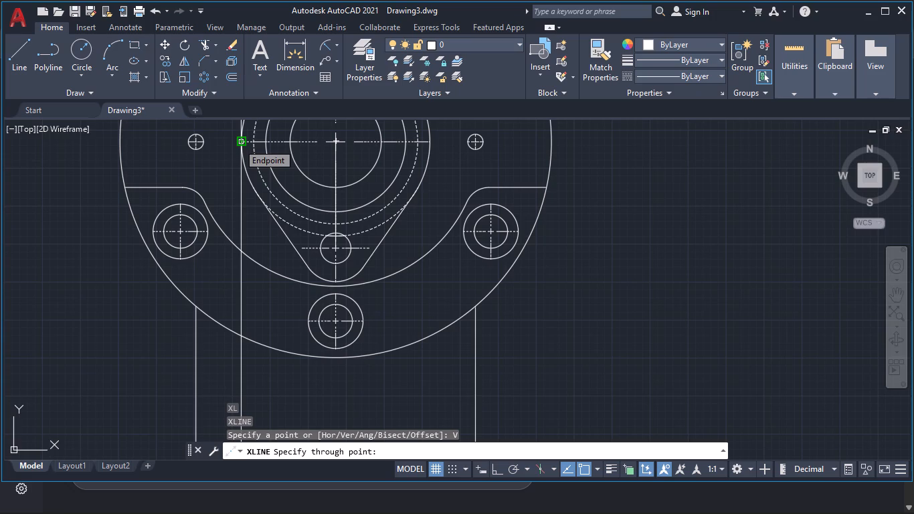
click(238, 143)
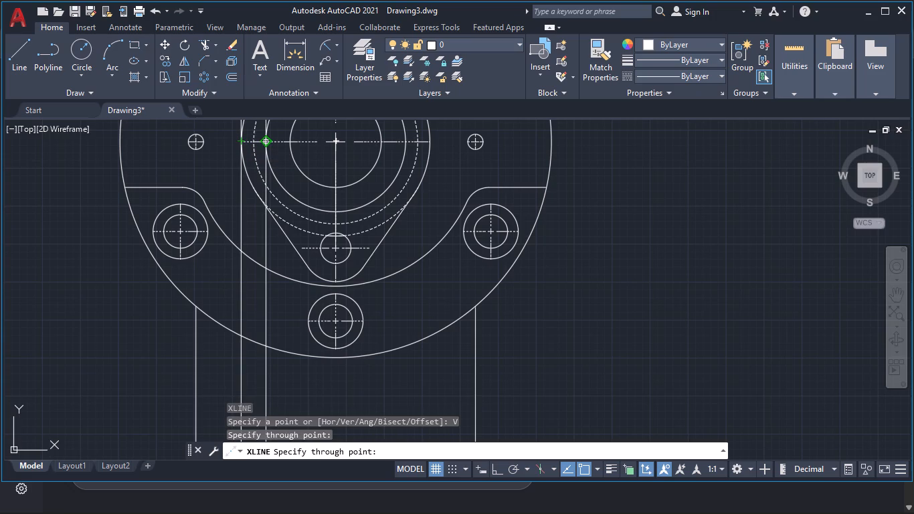
click(263, 143)
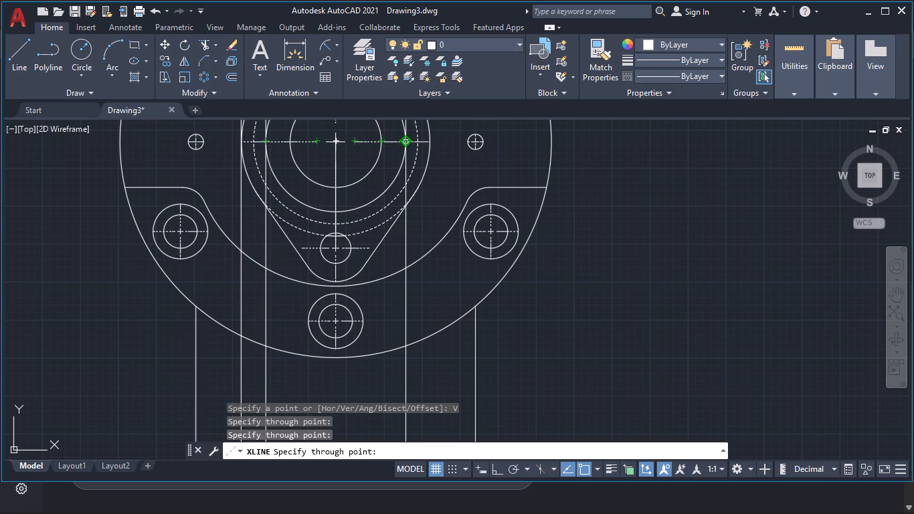
click(406, 138)
click(428, 138)
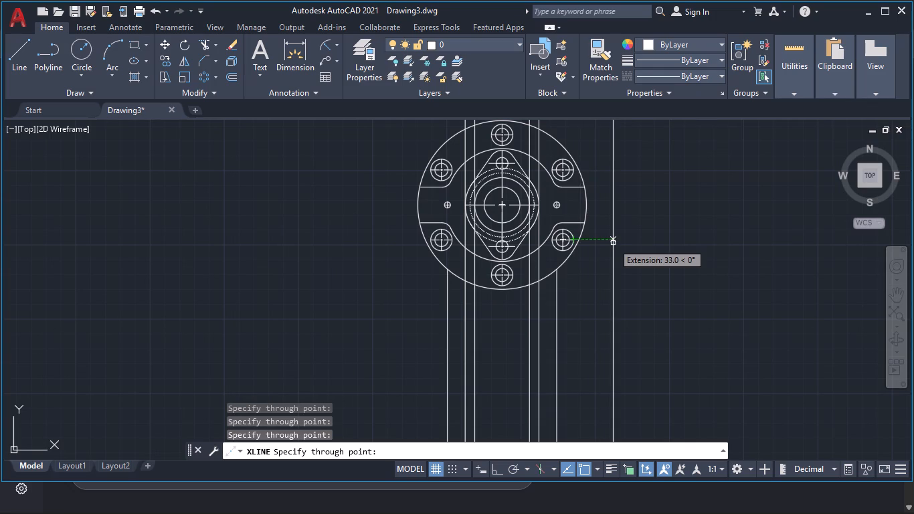
Draw vertical construction lines through both side extremes of the flange's outer circle.
click(585, 202)
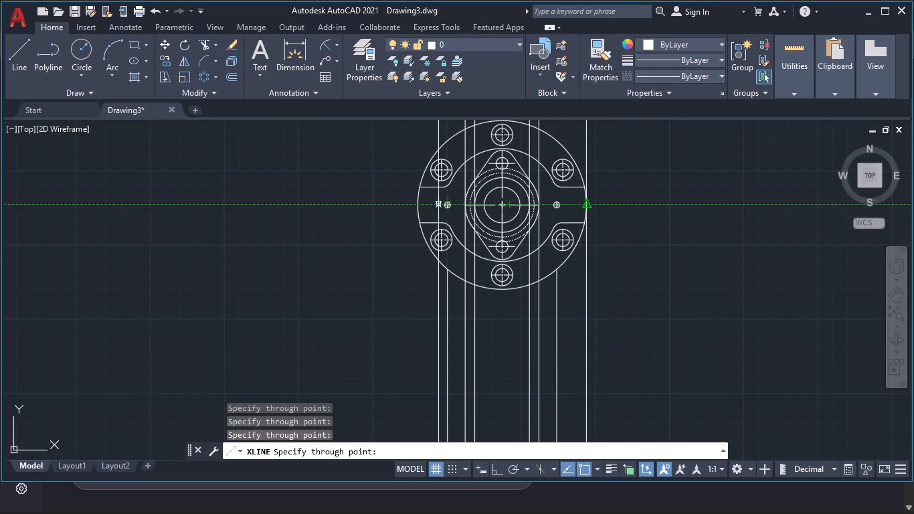
click(418, 207)
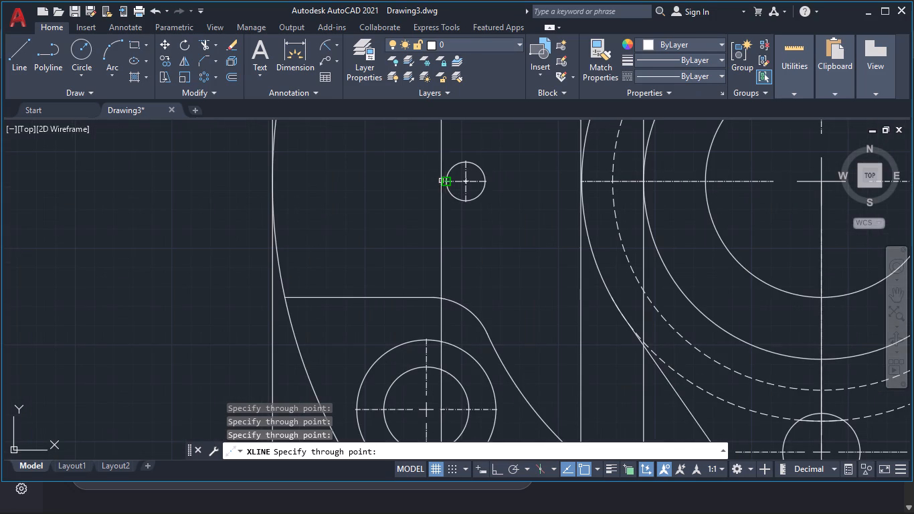
Draw vertical construction lines through both side edges of each small pin hole beside the hub.
click(442, 180)
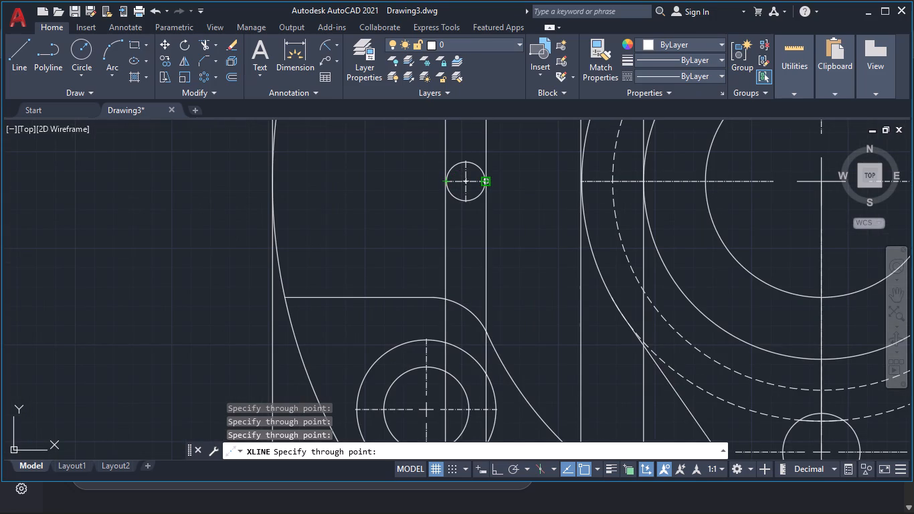
click(486, 181)
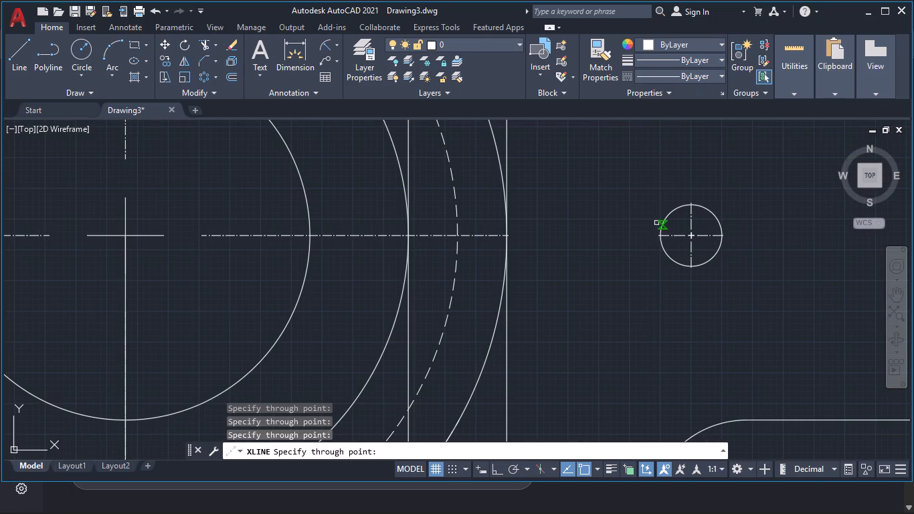
click(660, 235)
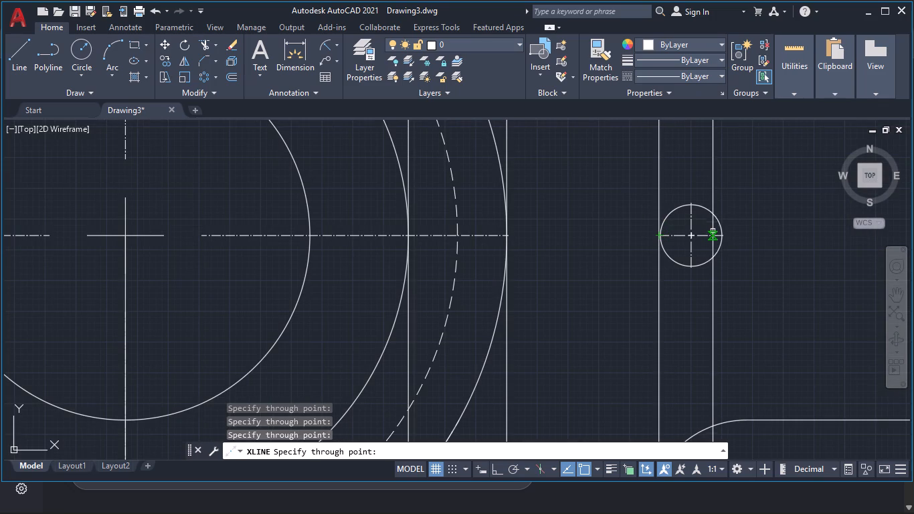
click(725, 232)
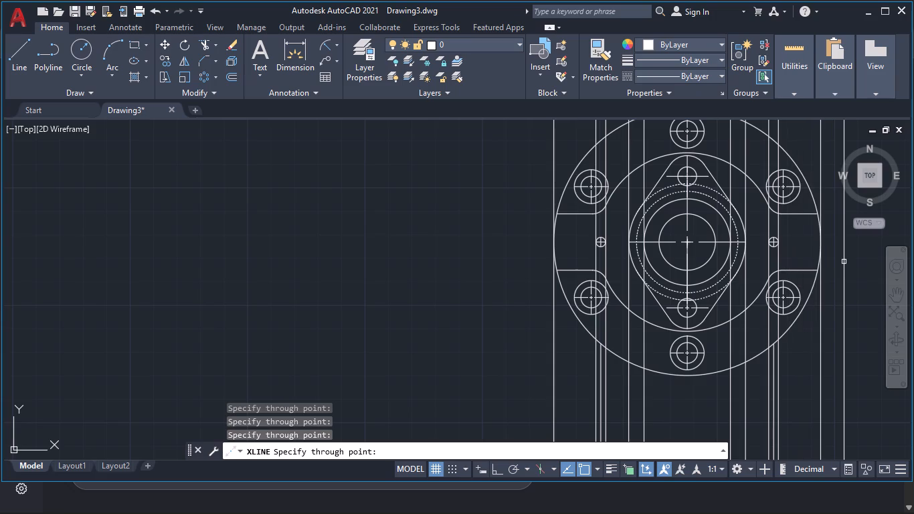
key(Escape)
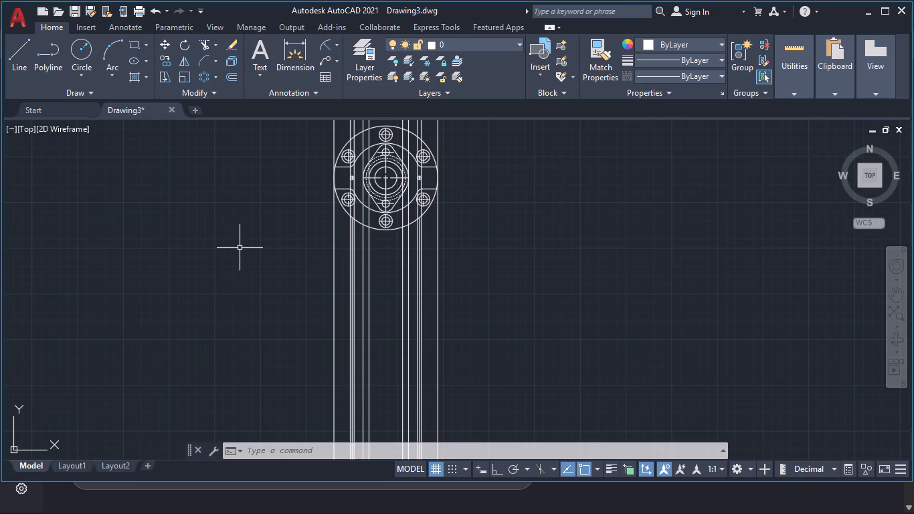
Draw one horizontal construction line across the vertical projection lines, a short distance below the top view.
text(xl)
key(Return)
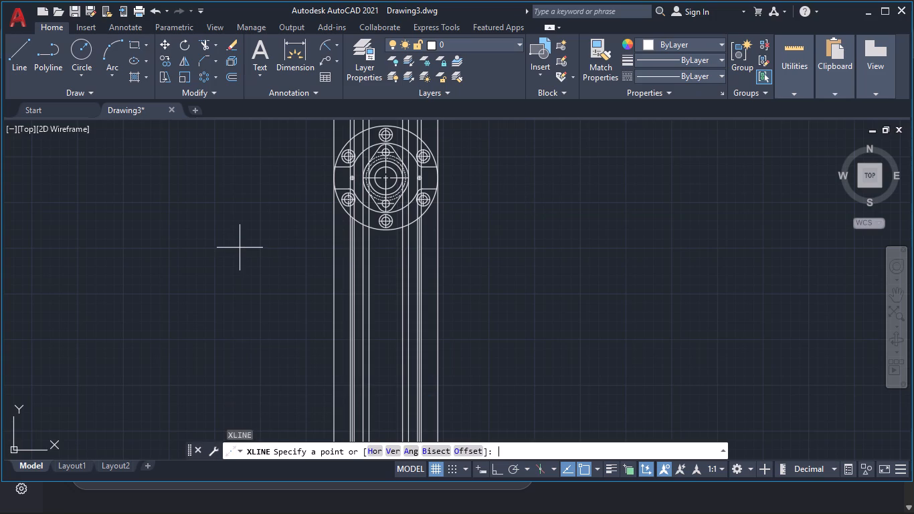
click(371, 449)
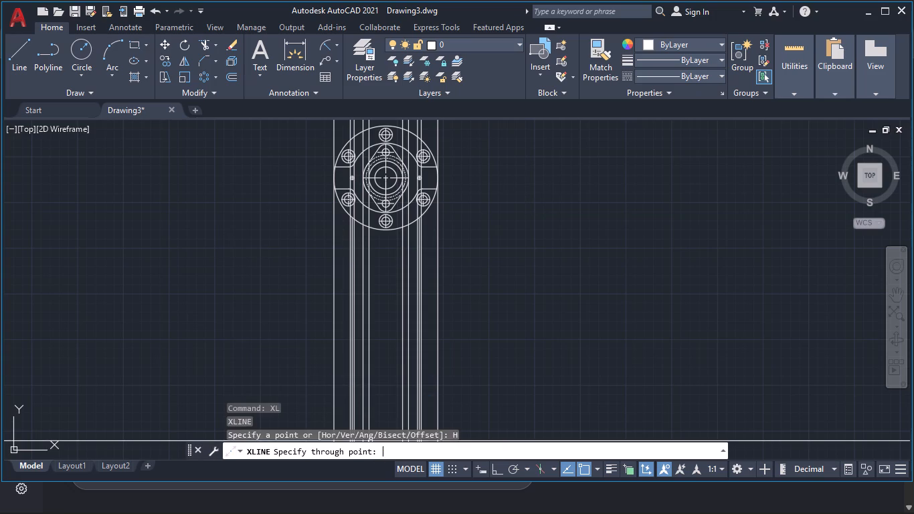
click(401, 274)
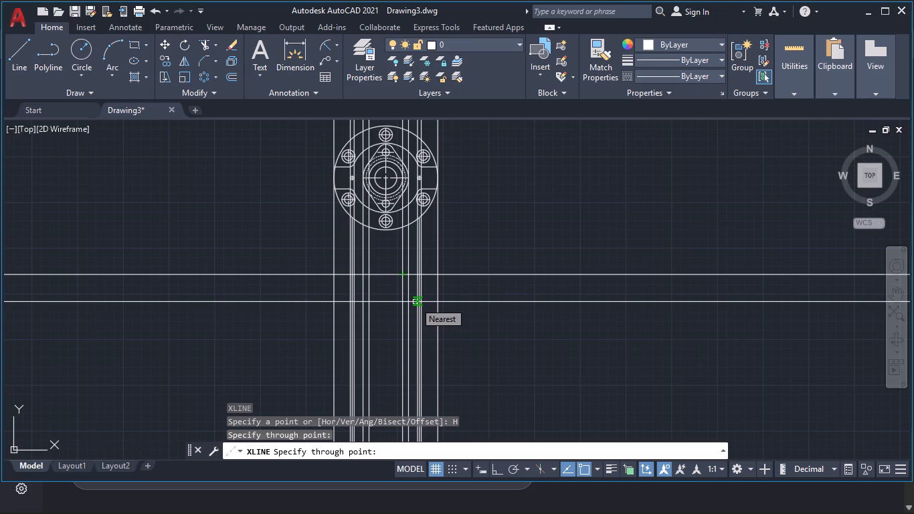
key(Escape)
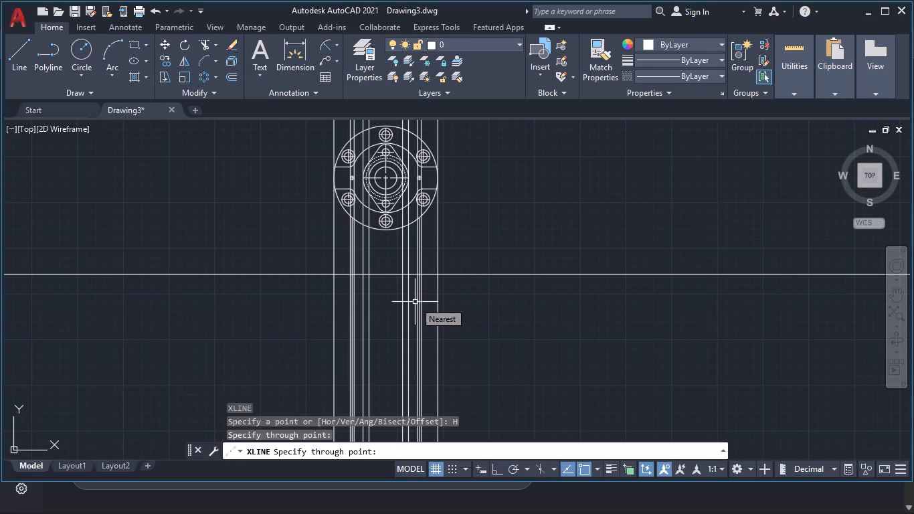
Start the Offset command for building section A-A from the horizontal construction line.
key(o)
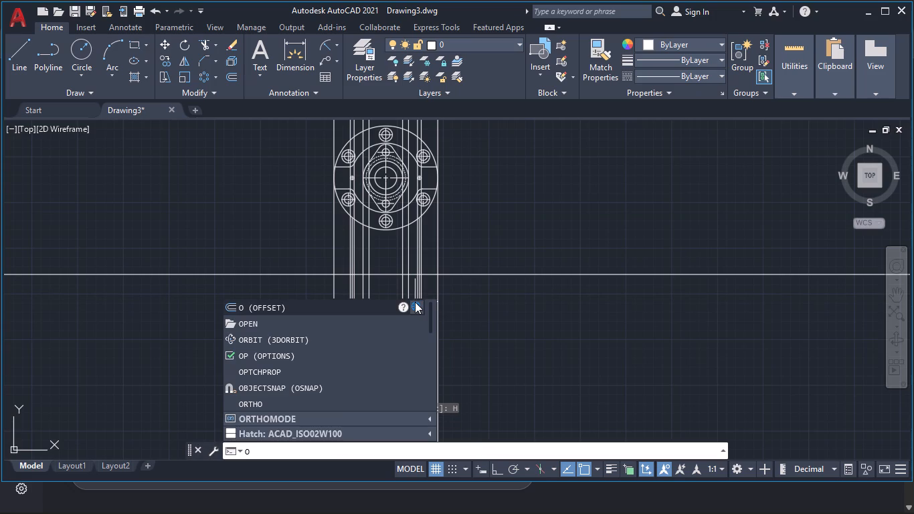
key(Return)
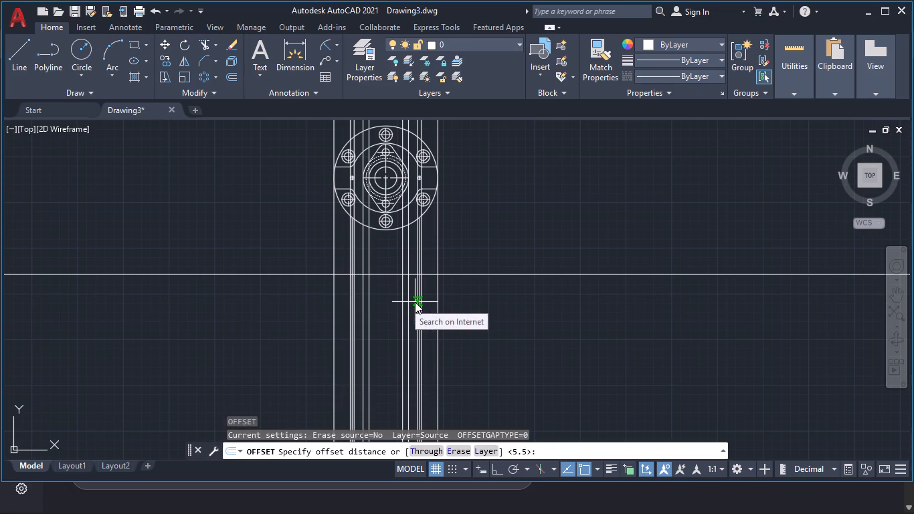
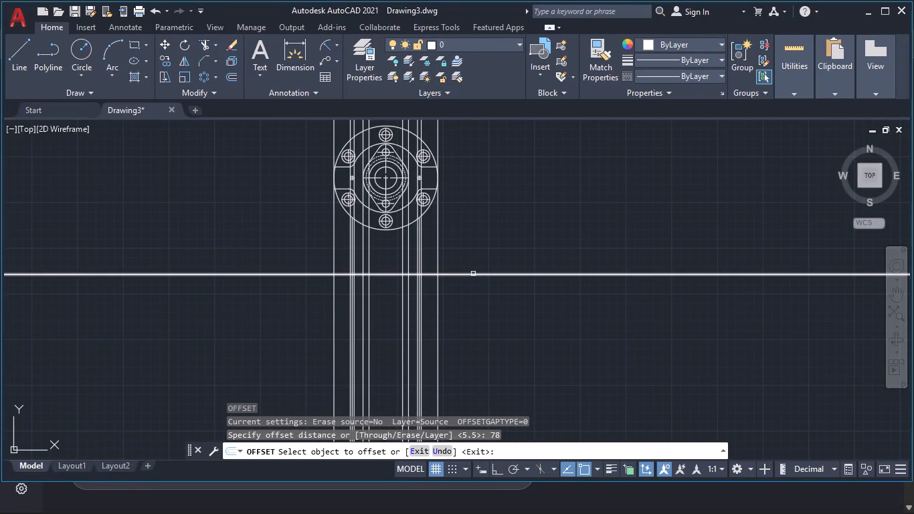
Offset the horizontal construction line below the top view downward by 78 mm.
click(473, 274)
click(481, 333)
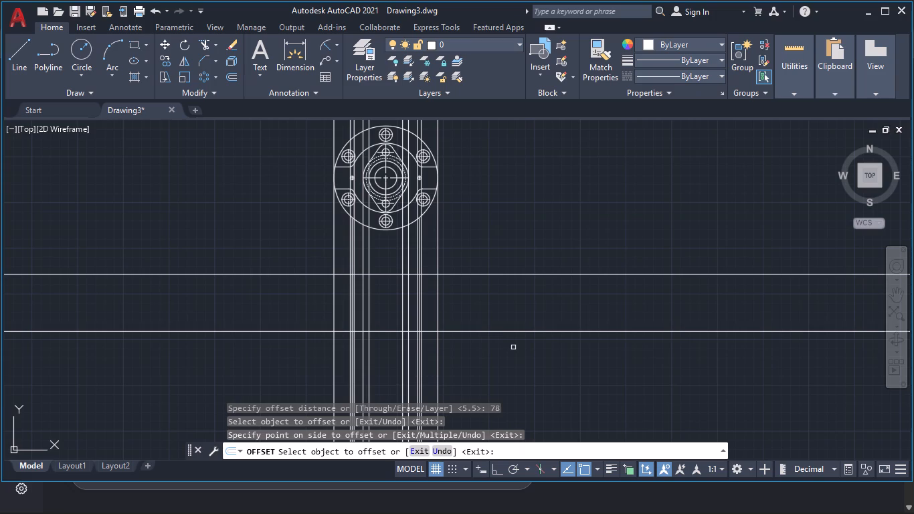
key(space)
Offset the lower horizontal construction line upward by 18 mm.
key(space)
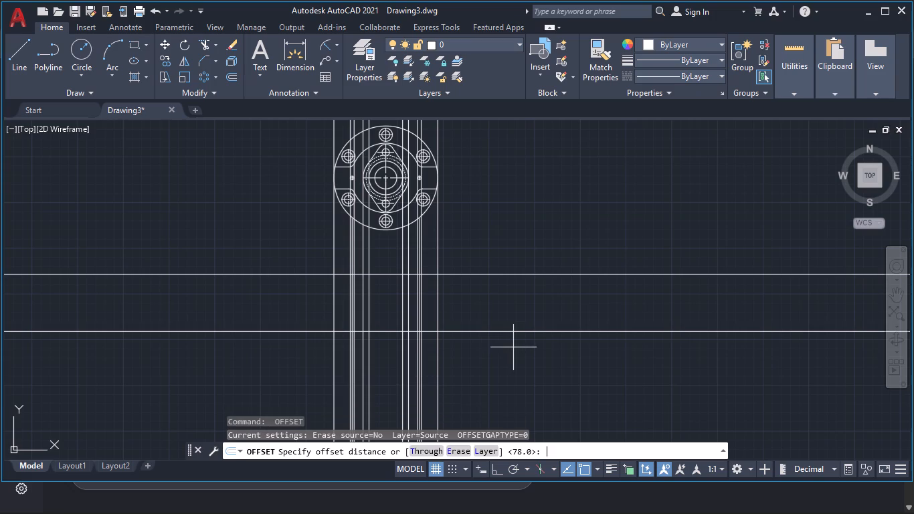
key(1)
key(8)
key(Return)
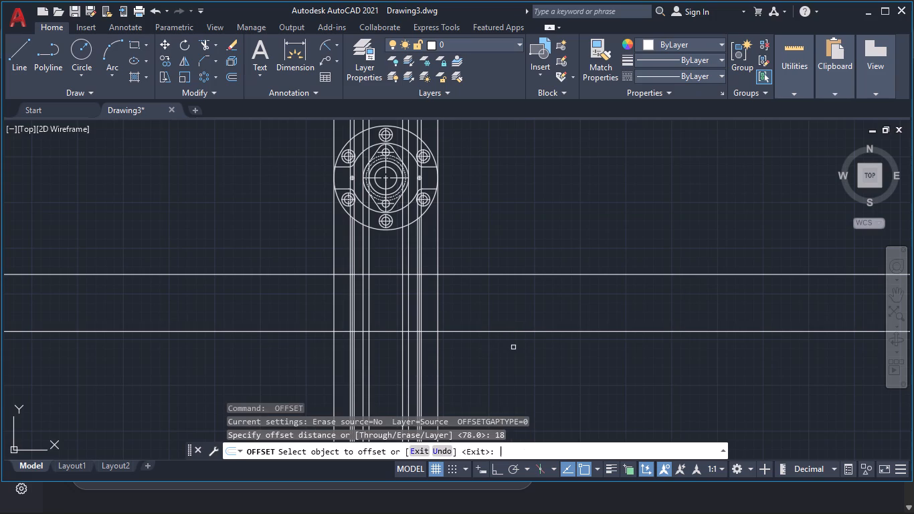
click(502, 331)
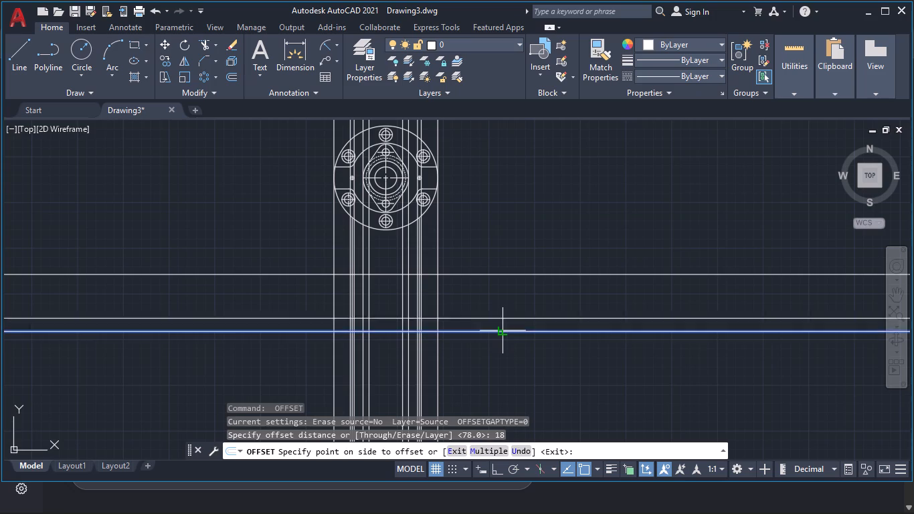
click(499, 310)
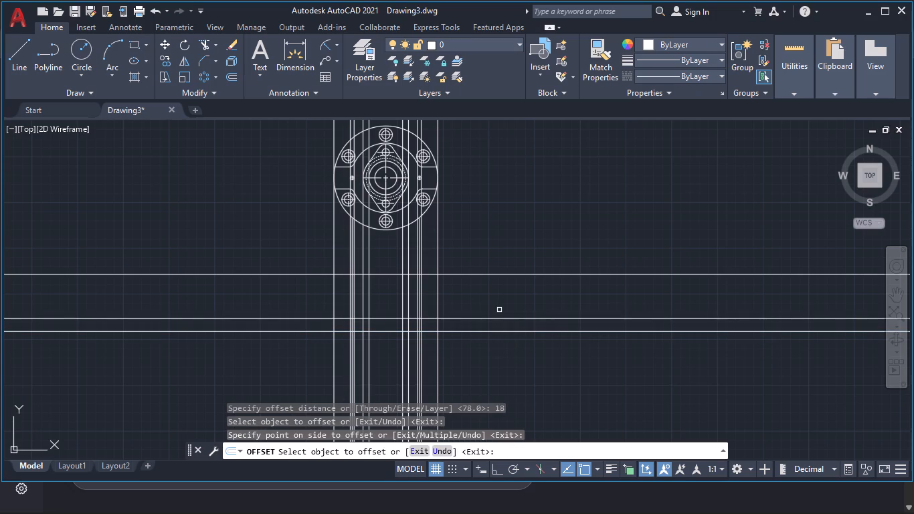
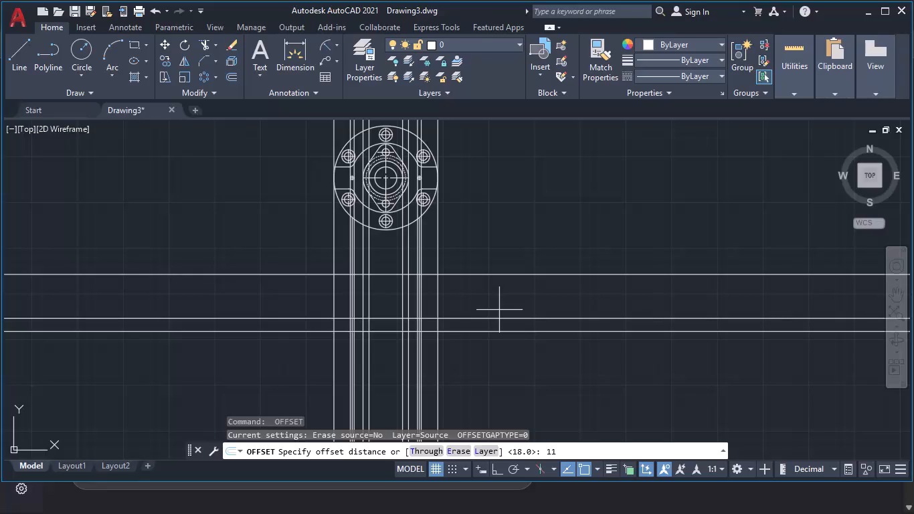
Offset the middle of the three horizontal construction lines upward by 11 mm.
key(Return)
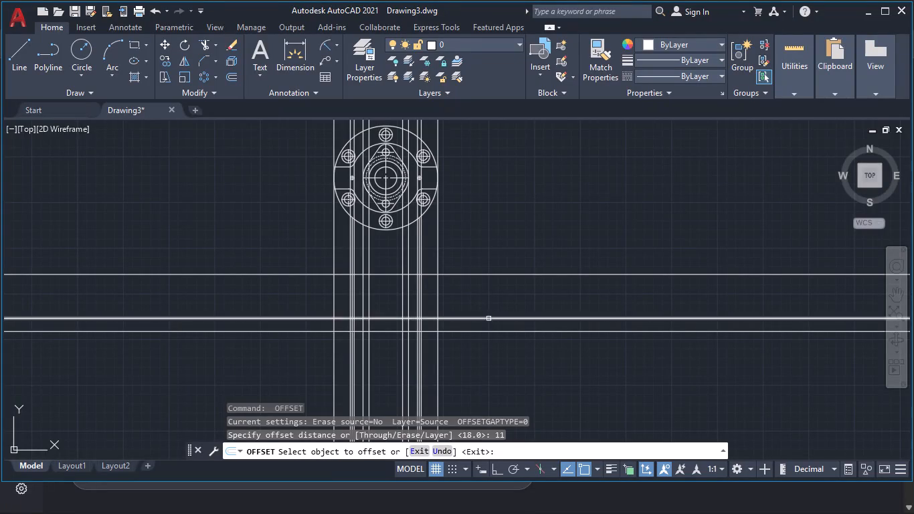
click(486, 318)
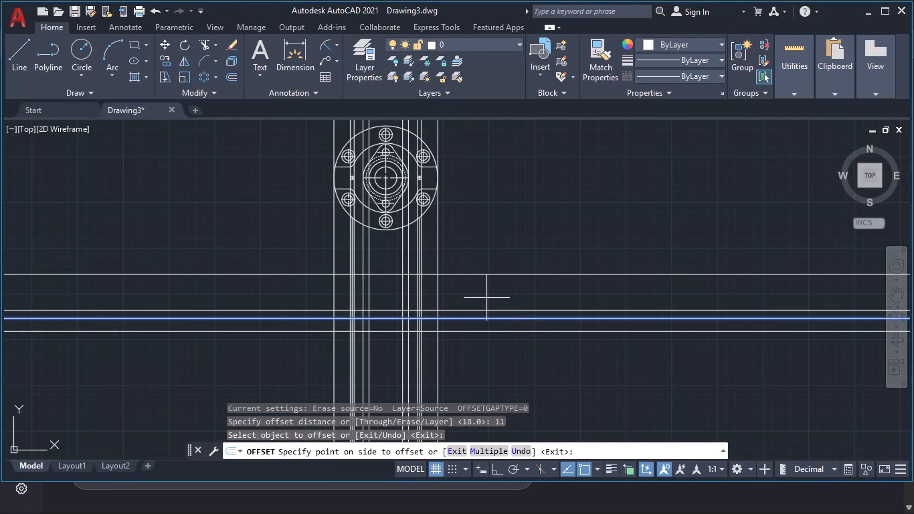
click(486, 298)
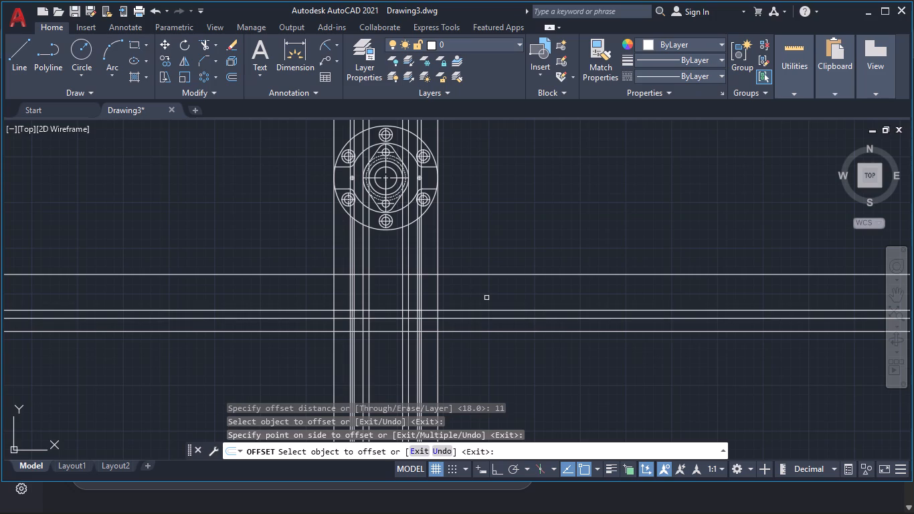
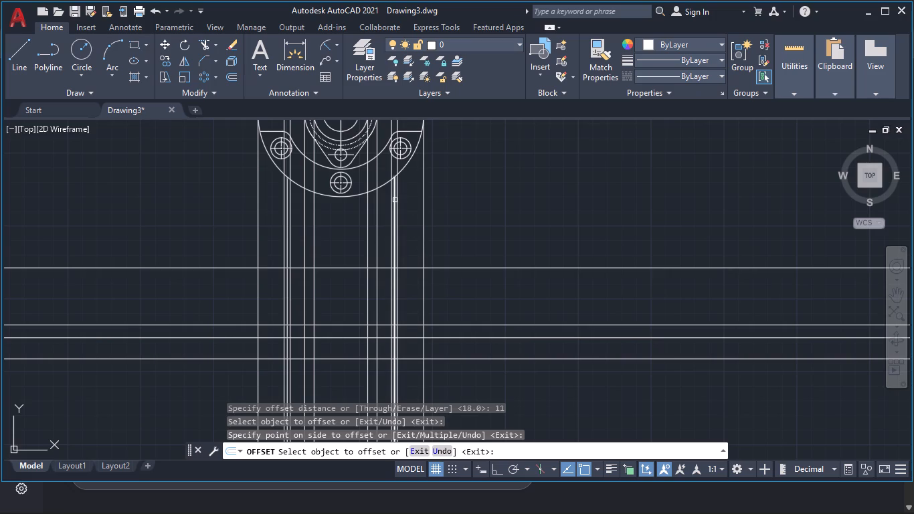
Delete the middle of the three closely spaced vertical projection rays running down from the right side of the flange.
click(395, 200)
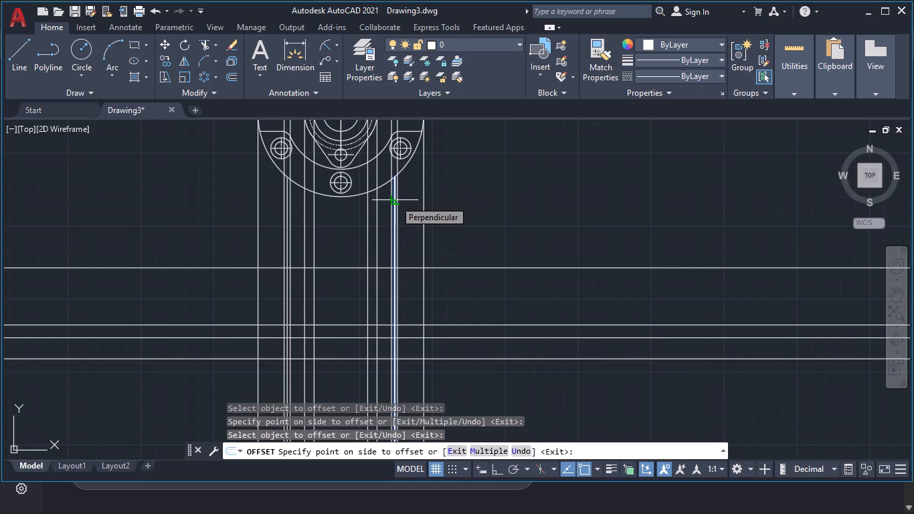
key(Escape)
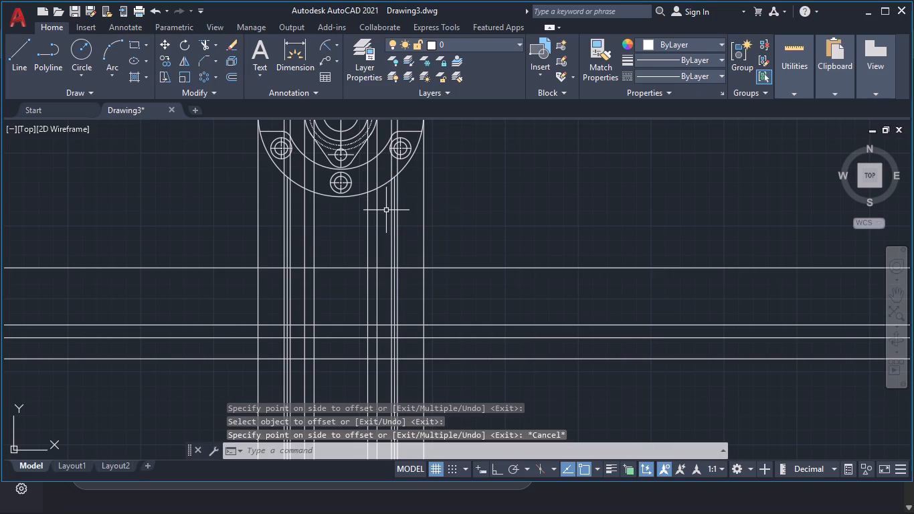
click(393, 207)
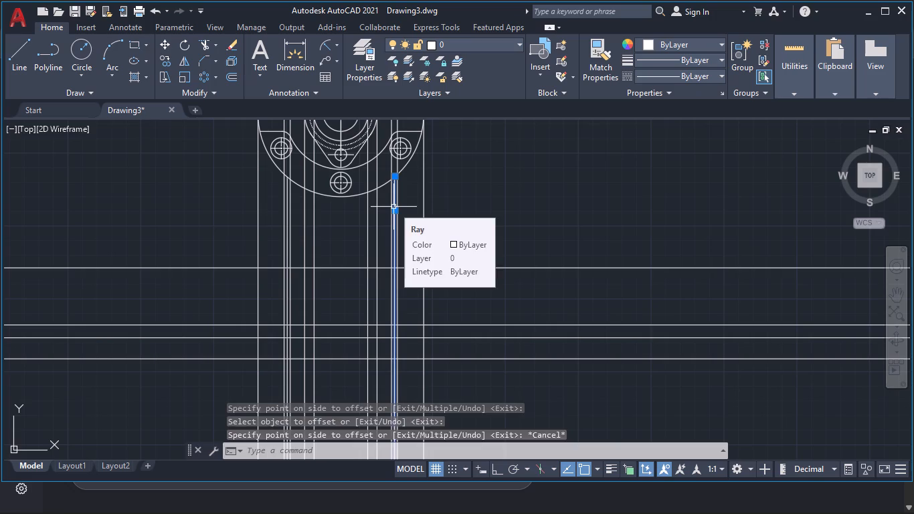
key(Delete)
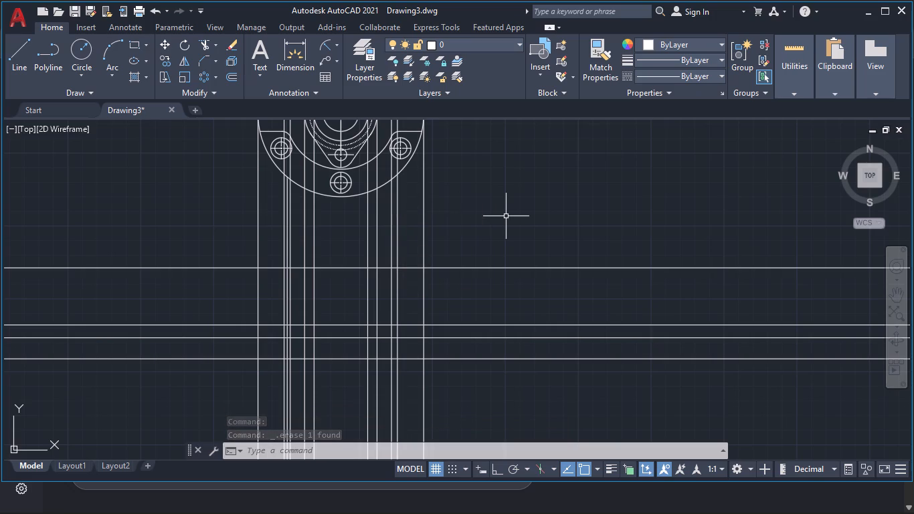
Trim all four horizontal construction lines back to the outermost left and right vertical projection lines.
text(tr)
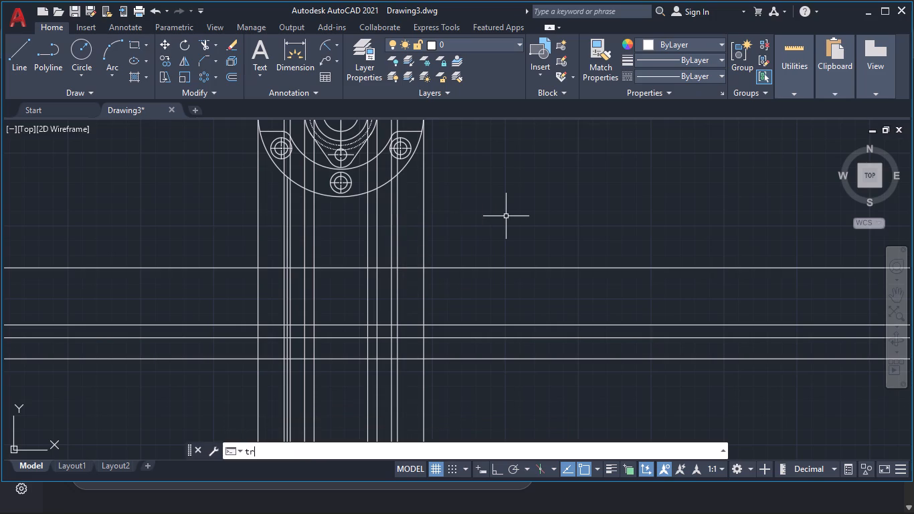
key(Return)
click(494, 238)
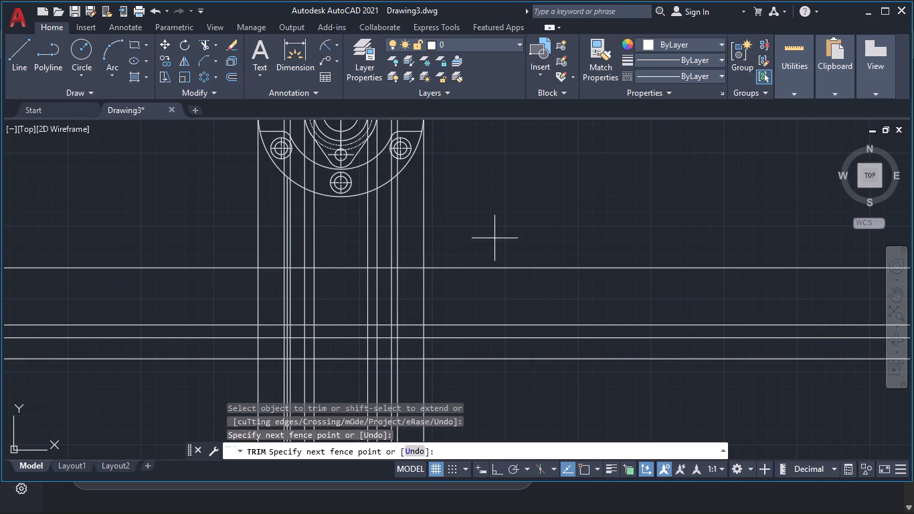
click(520, 376)
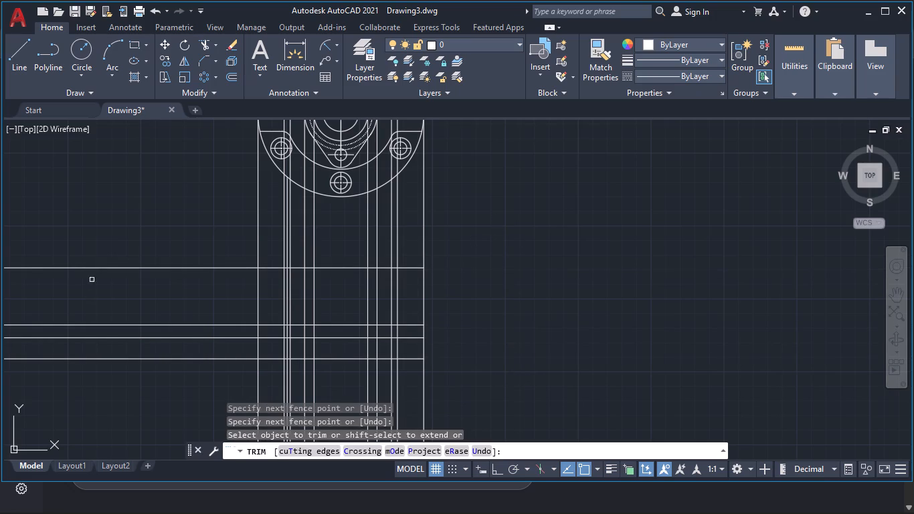
click(177, 232)
click(122, 426)
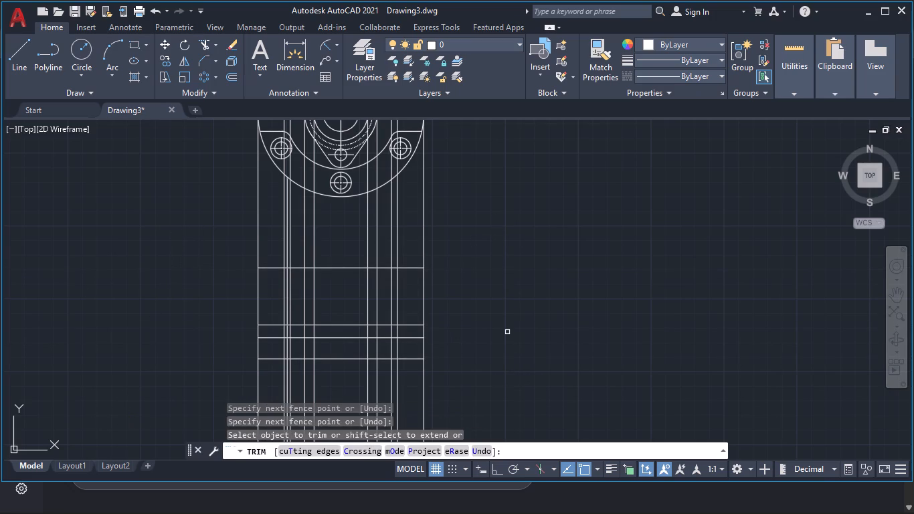
key(Escape)
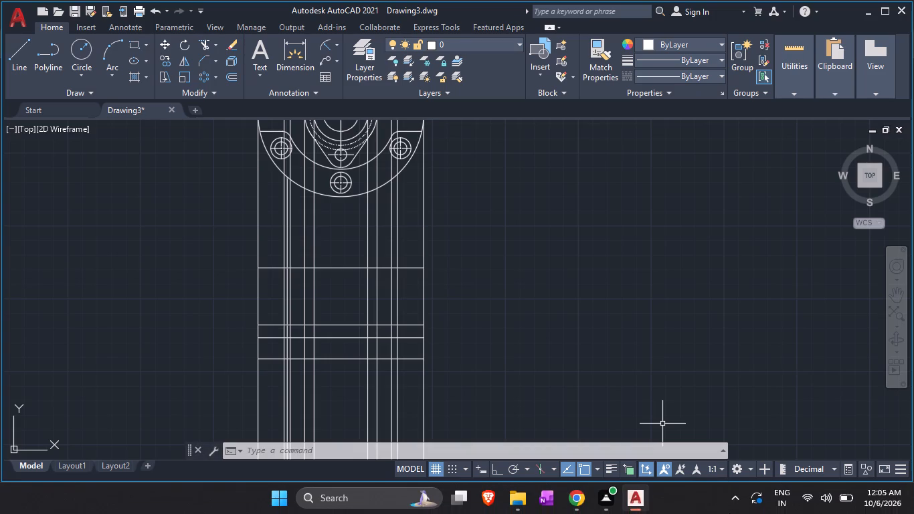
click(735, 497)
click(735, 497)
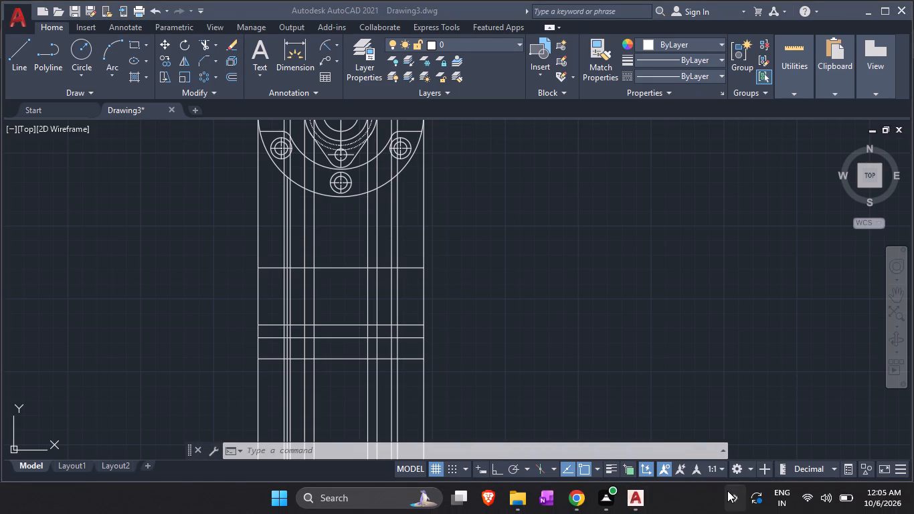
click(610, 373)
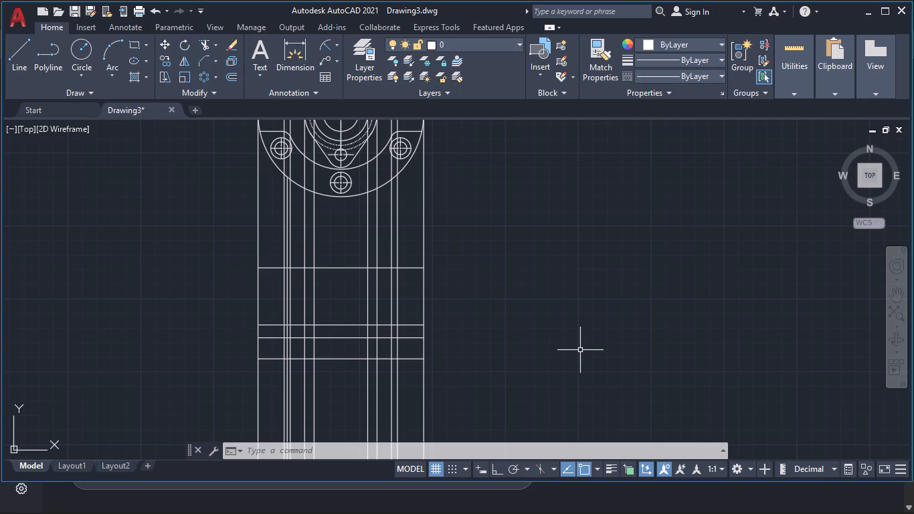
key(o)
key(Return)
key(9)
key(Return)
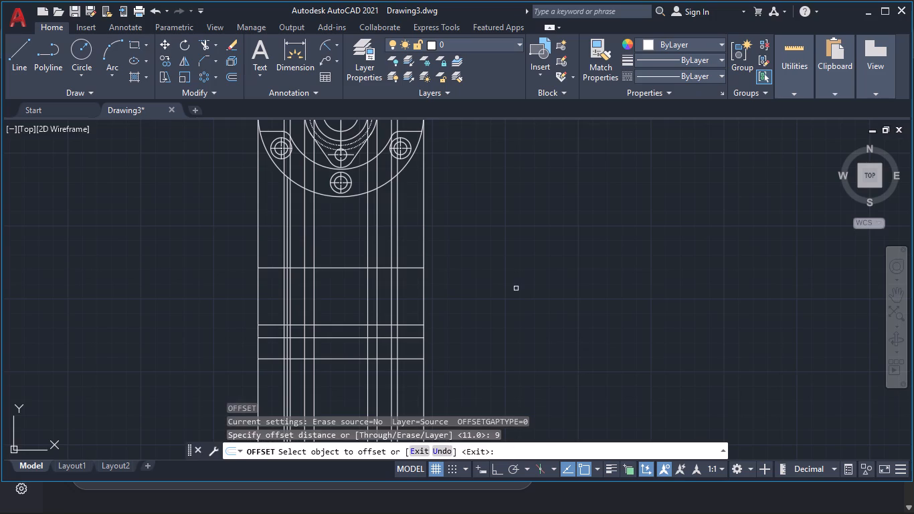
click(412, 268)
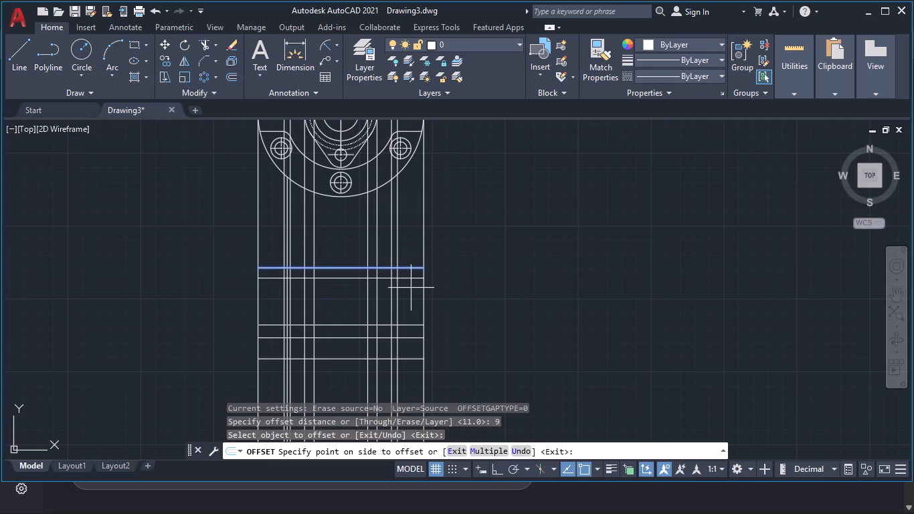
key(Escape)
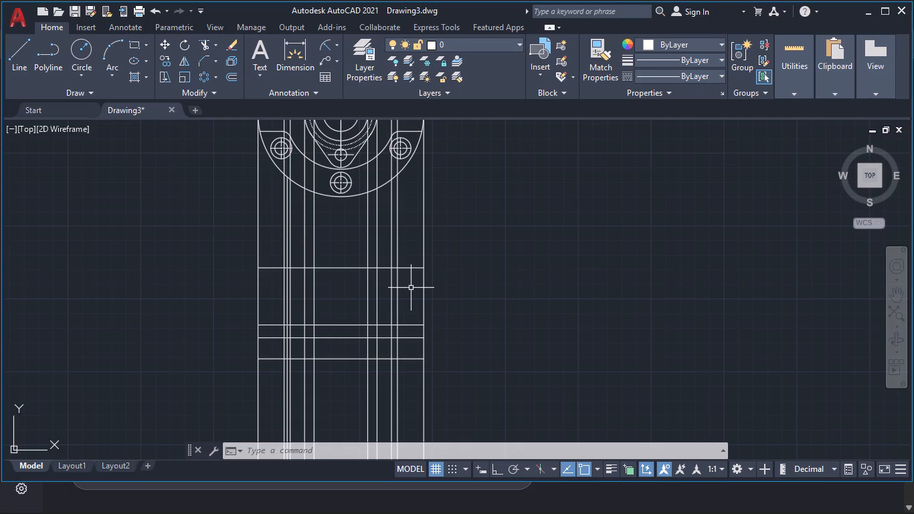
Trim the three rightmost projection lines between the flange top view and the uppermost horizontal line of the section.
text(tr)
key(Return)
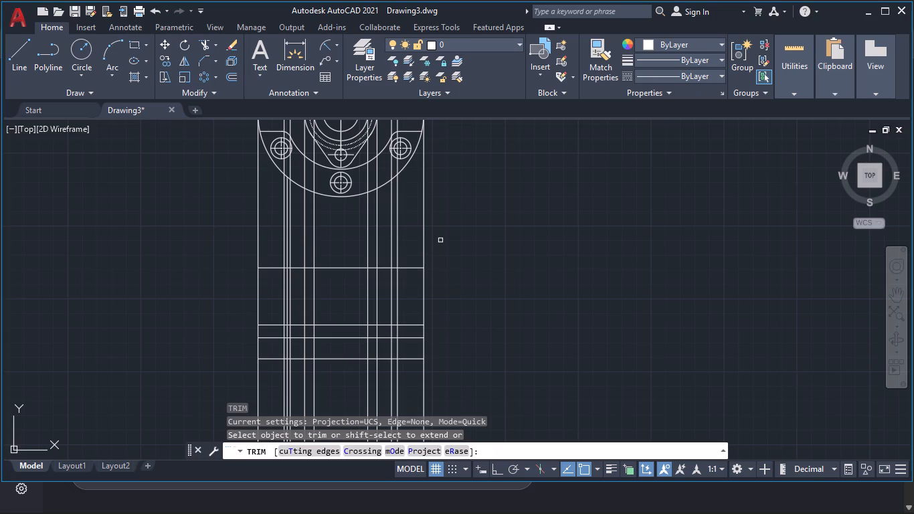
click(448, 220)
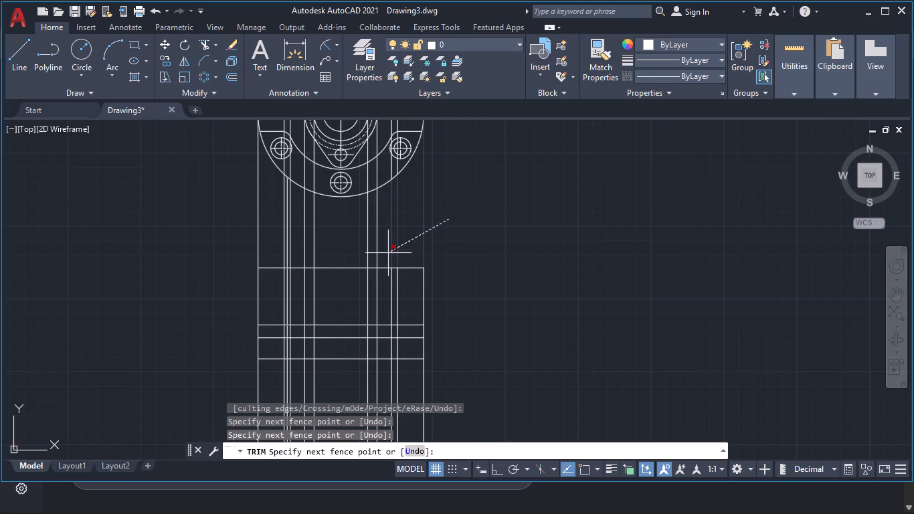
click(388, 254)
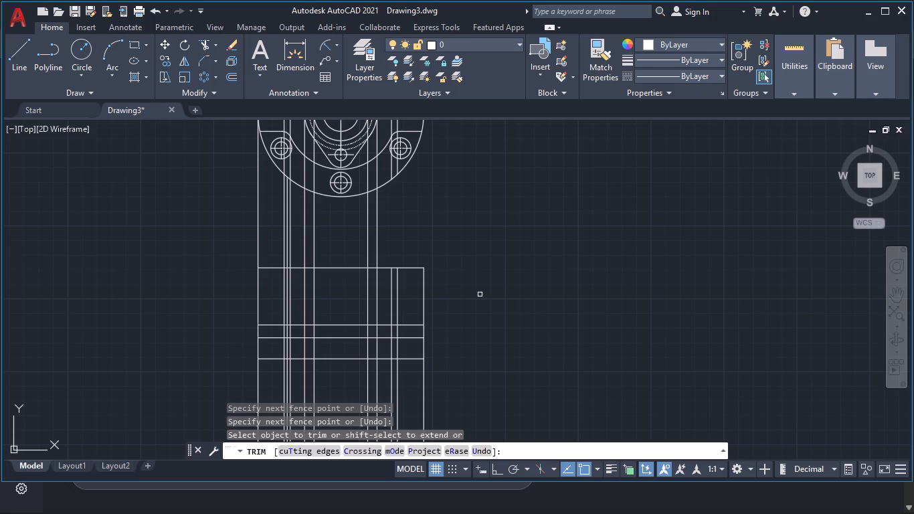
key(Escape)
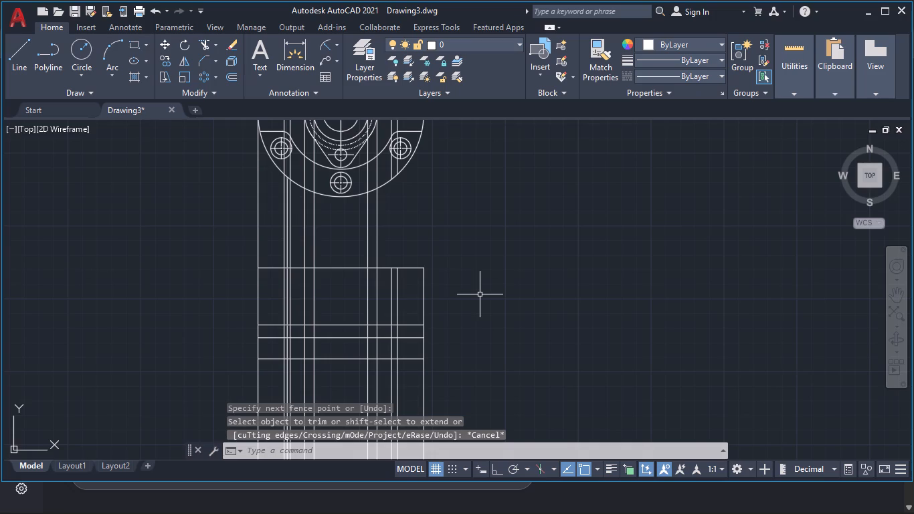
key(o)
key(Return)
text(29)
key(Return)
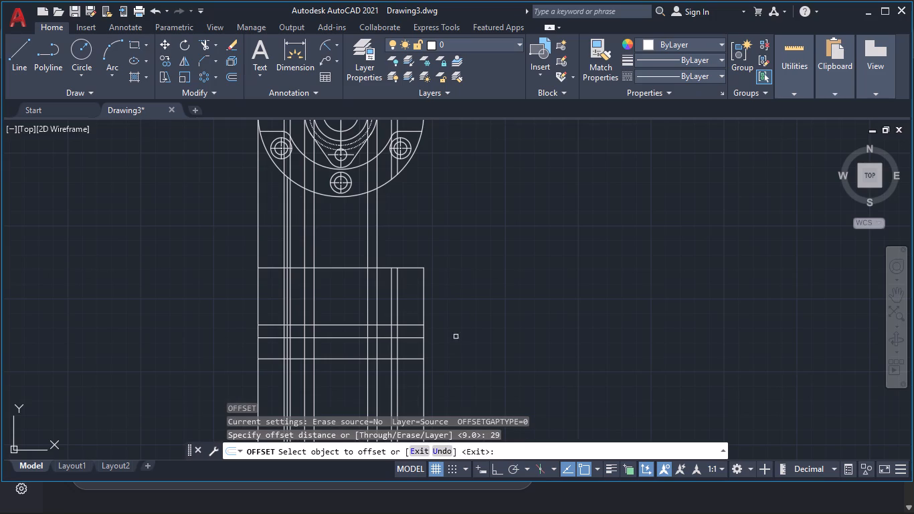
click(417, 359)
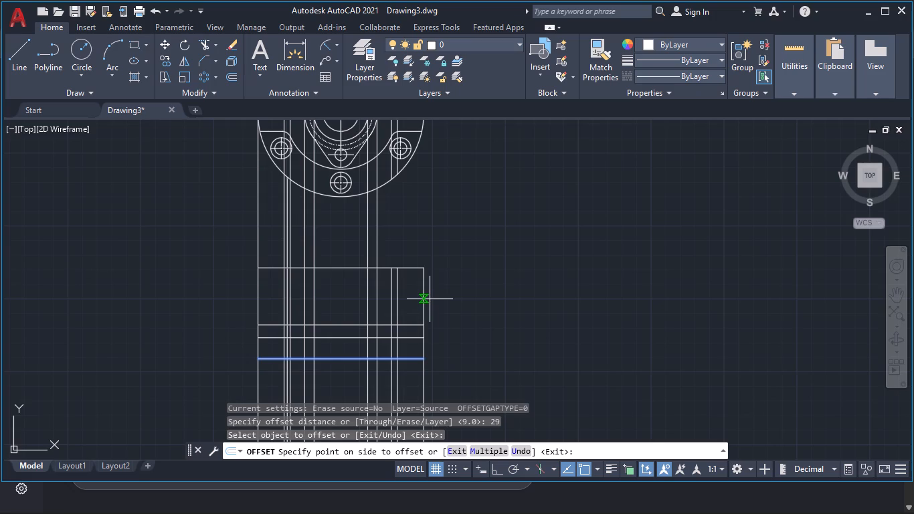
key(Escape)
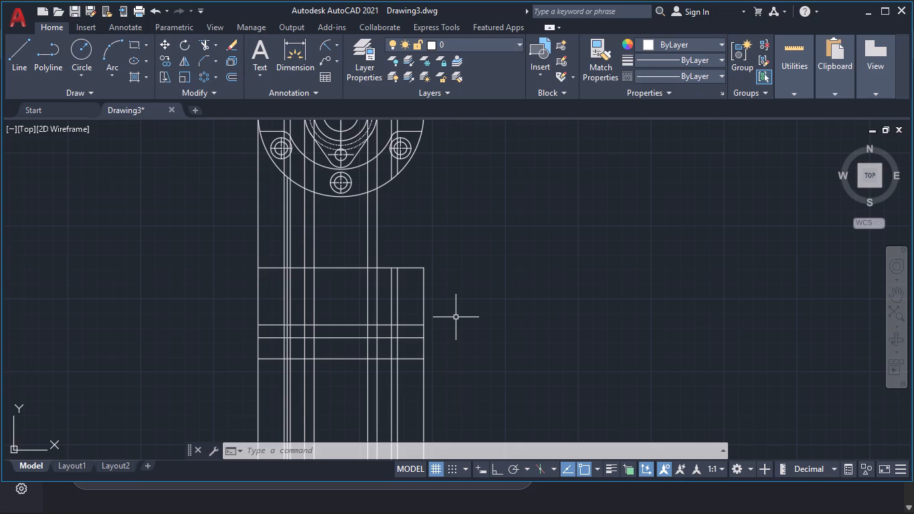
Trim the section's upper right corner, removing the top line beyond the hub edge and the three verticals above the second horizontal line.
text(tr)
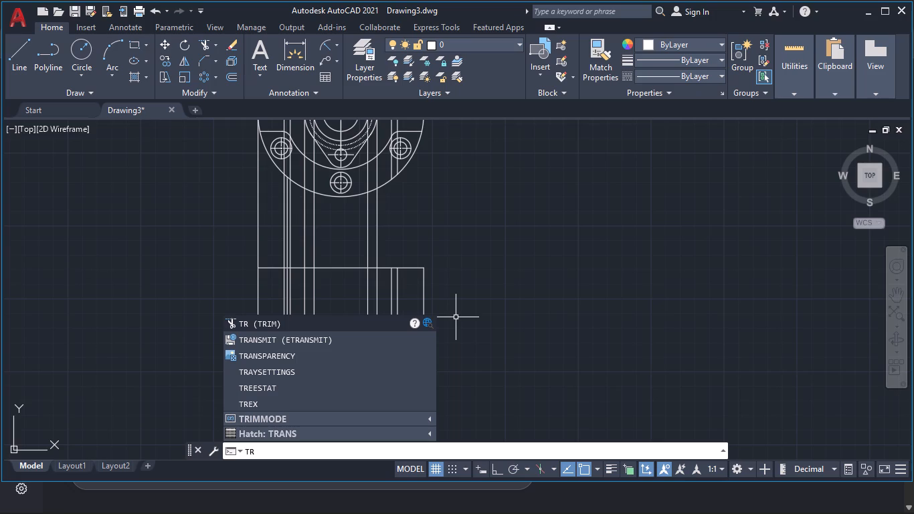
key(Return)
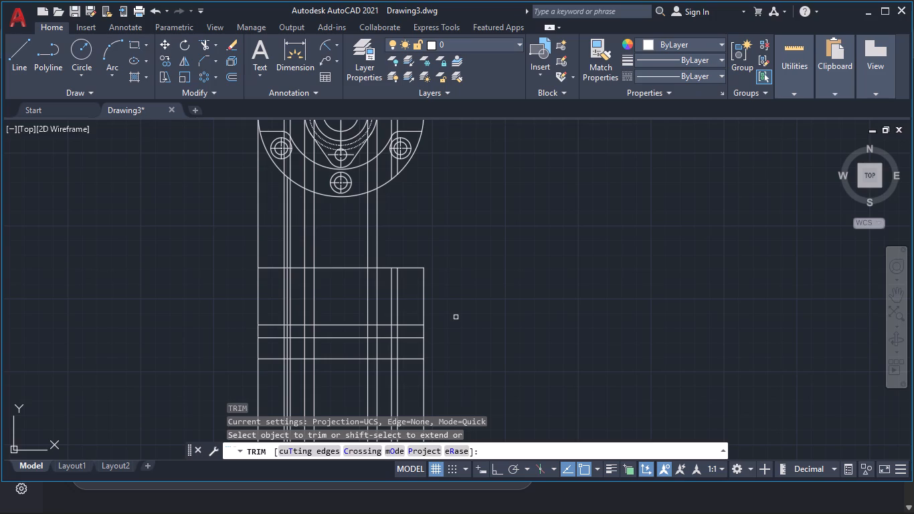
click(389, 254)
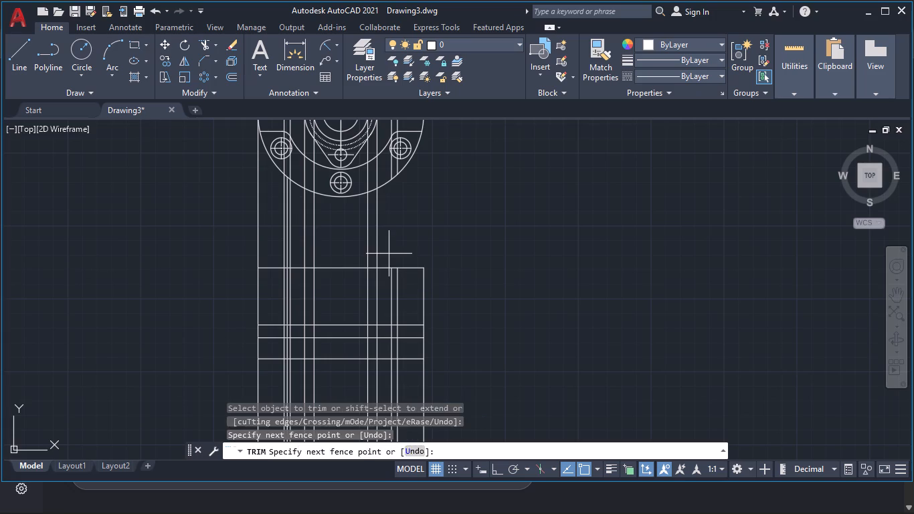
click(430, 307)
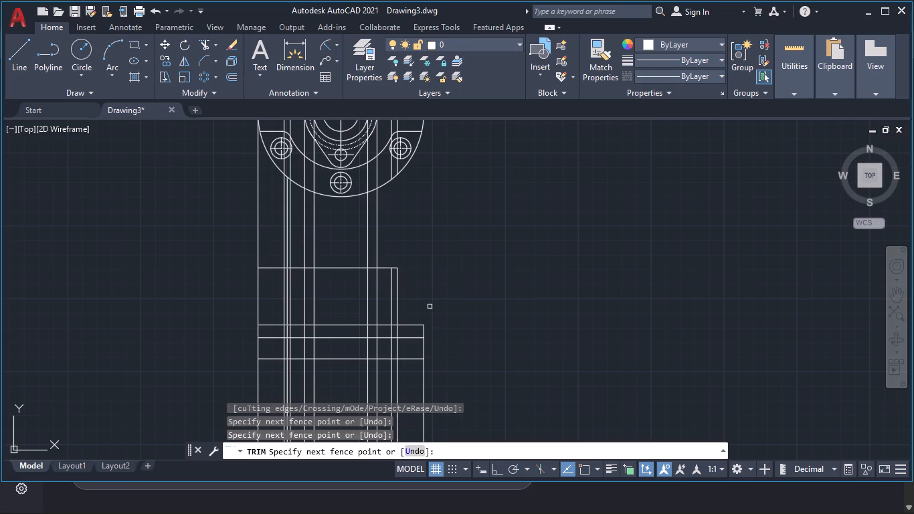
click(385, 257)
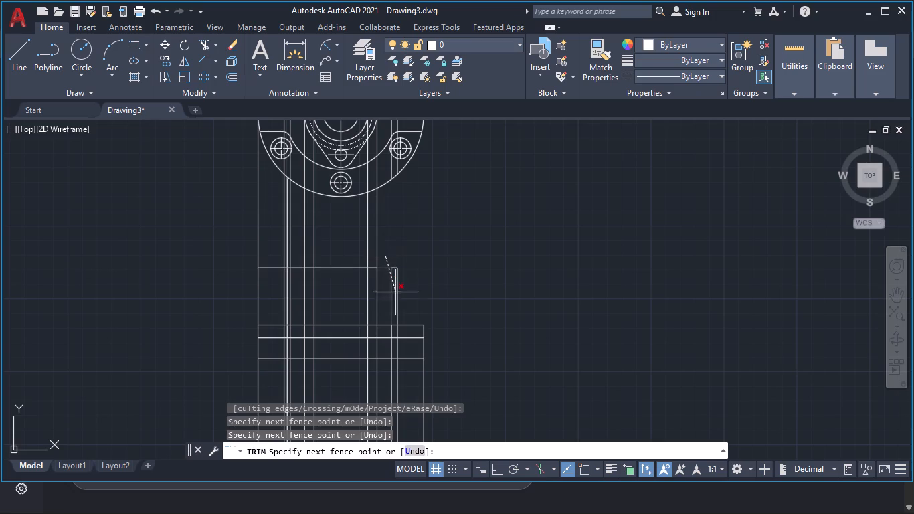
click(399, 300)
click(391, 264)
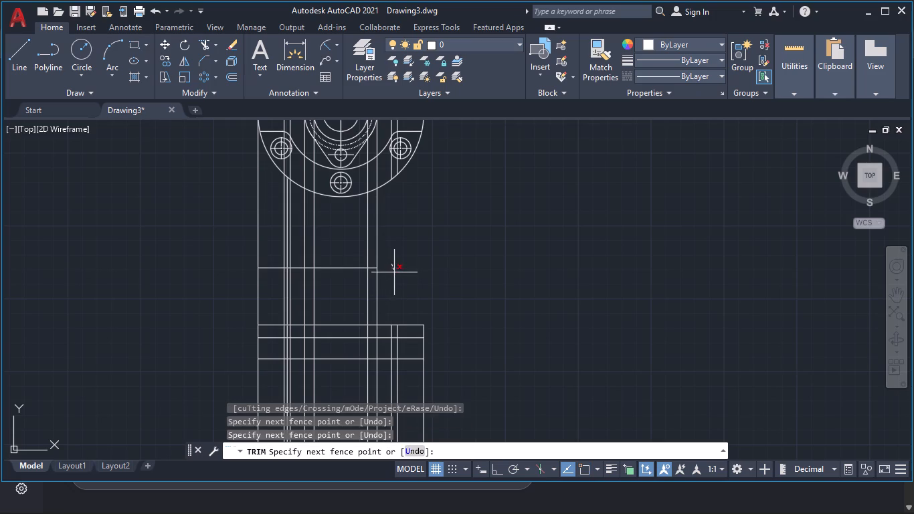
click(394, 272)
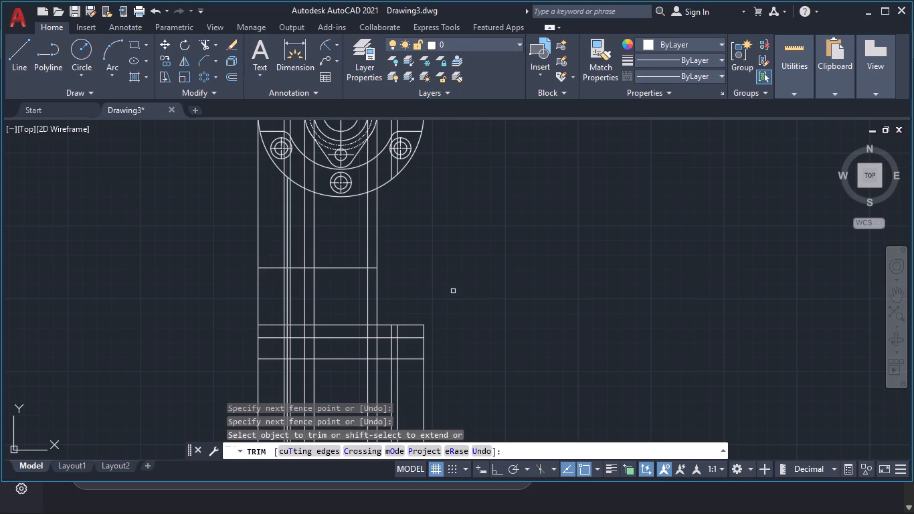
Trim the third horizontal line back to the inner hub vertical, and cut the outer hub vertical between the second and fourth horizontals.
click(414, 339)
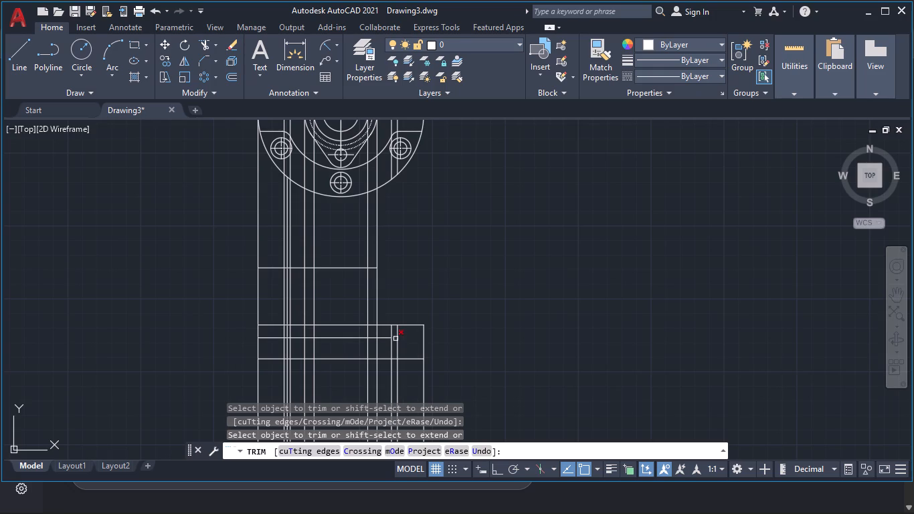
click(395, 339)
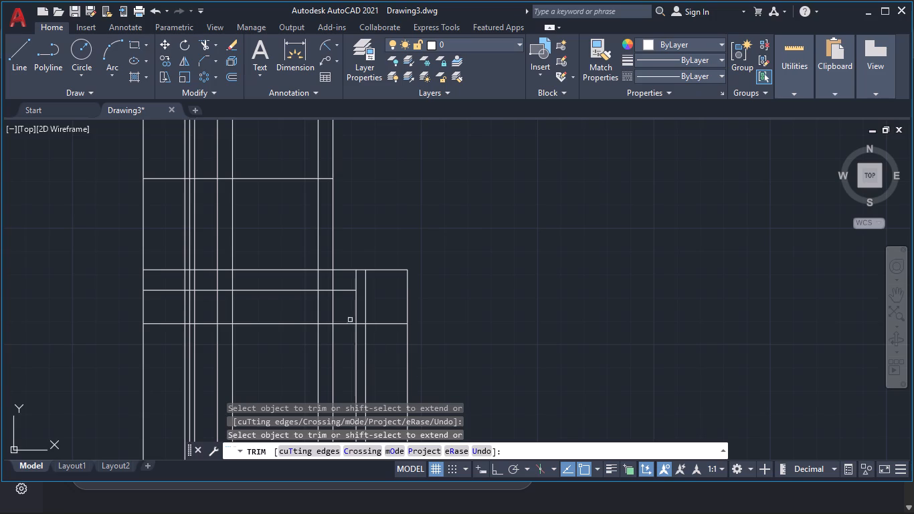
click(346, 291)
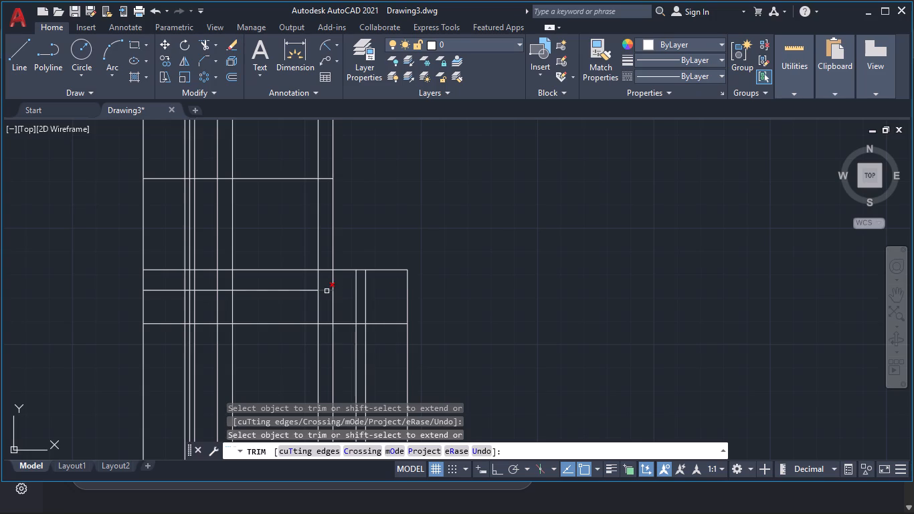
click(327, 291)
click(334, 288)
key(Escape)
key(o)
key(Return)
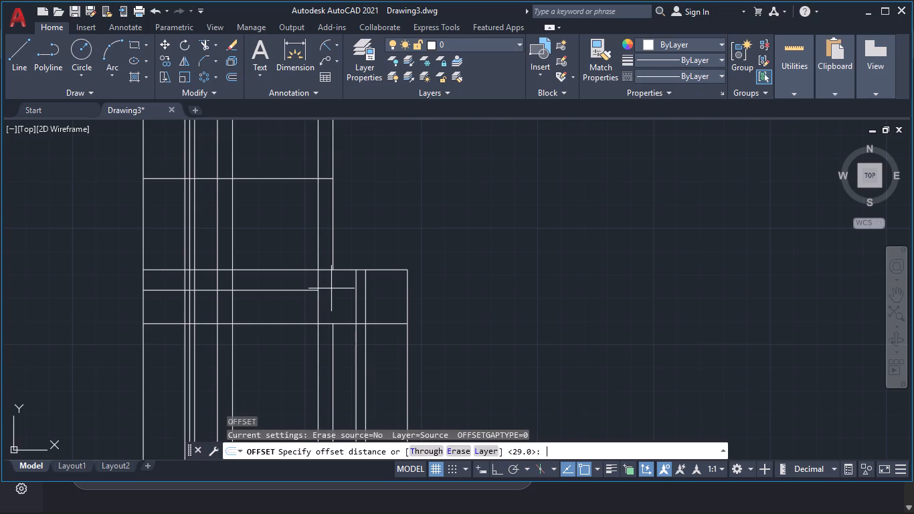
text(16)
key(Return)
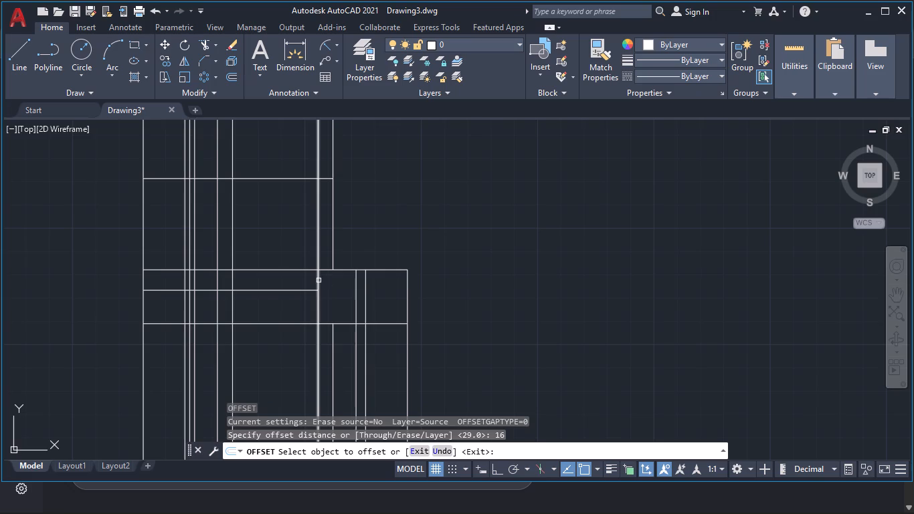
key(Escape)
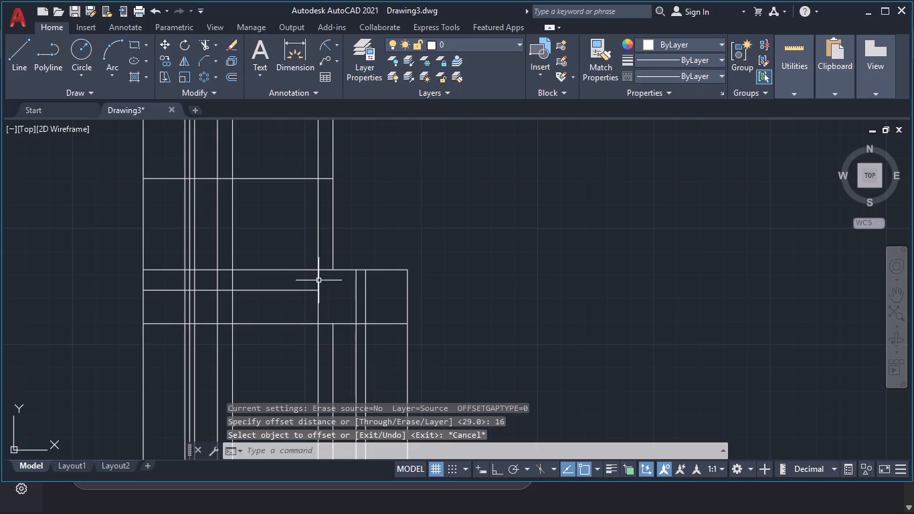
Break the inner hub vertical on the section's right side at its intersection with the second horizontal line.
text(br)
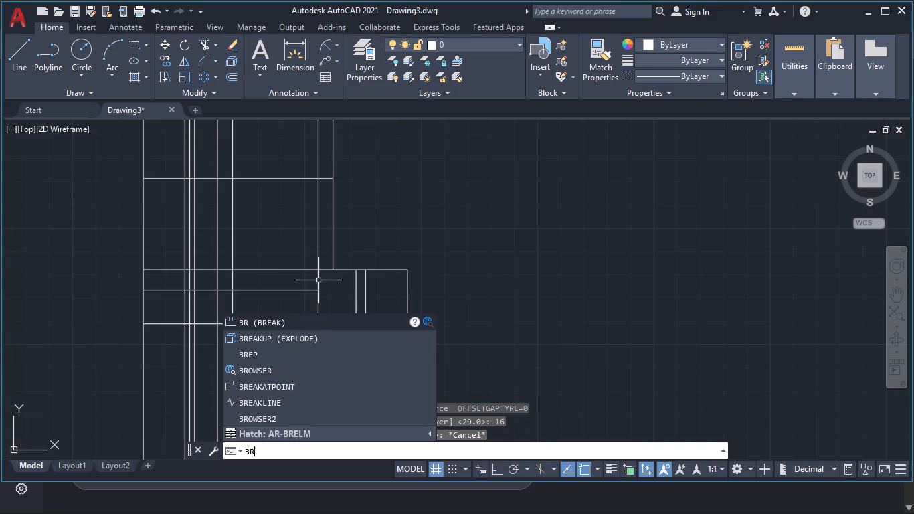
click(286, 388)
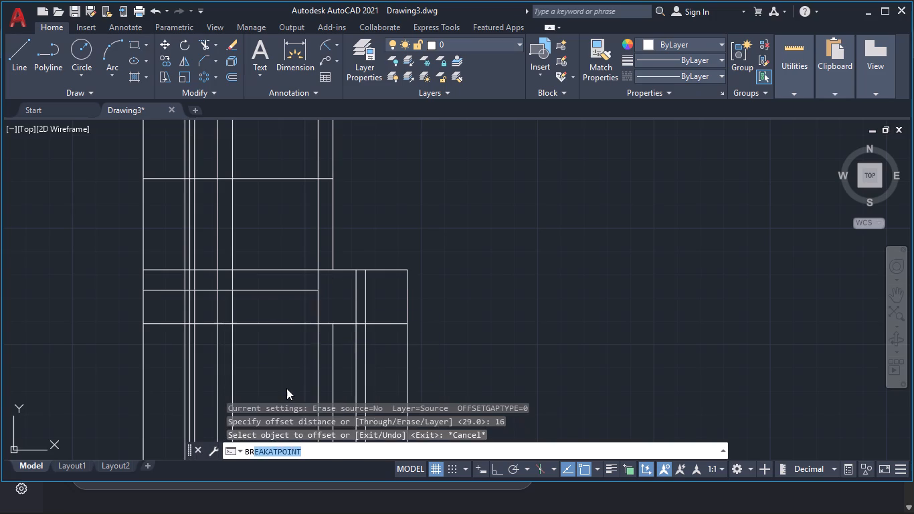
click(318, 284)
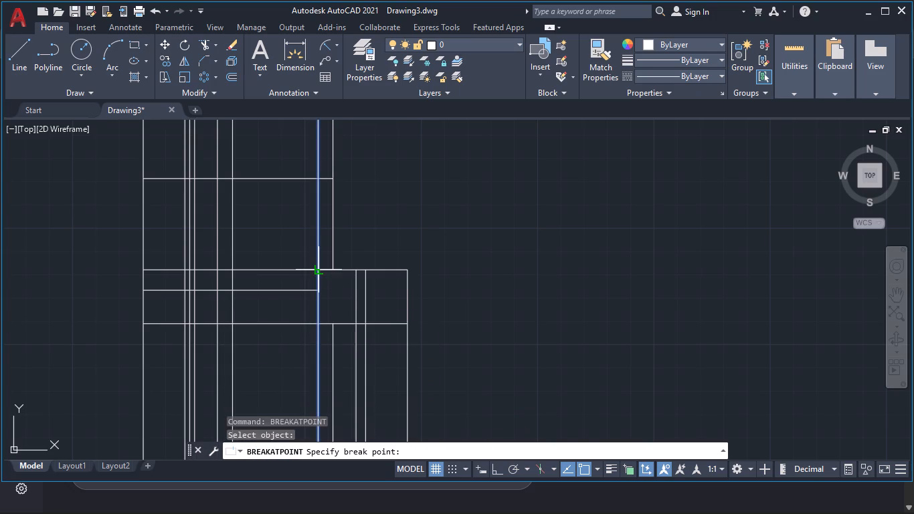
click(321, 272)
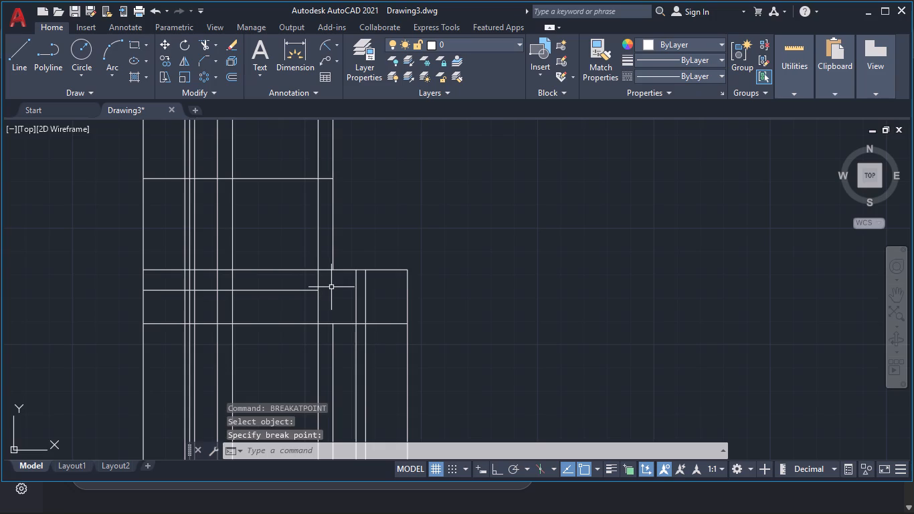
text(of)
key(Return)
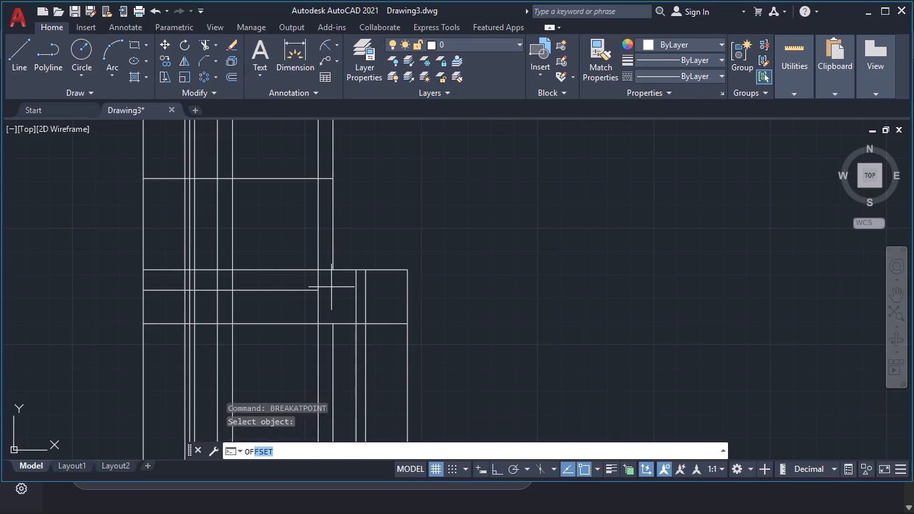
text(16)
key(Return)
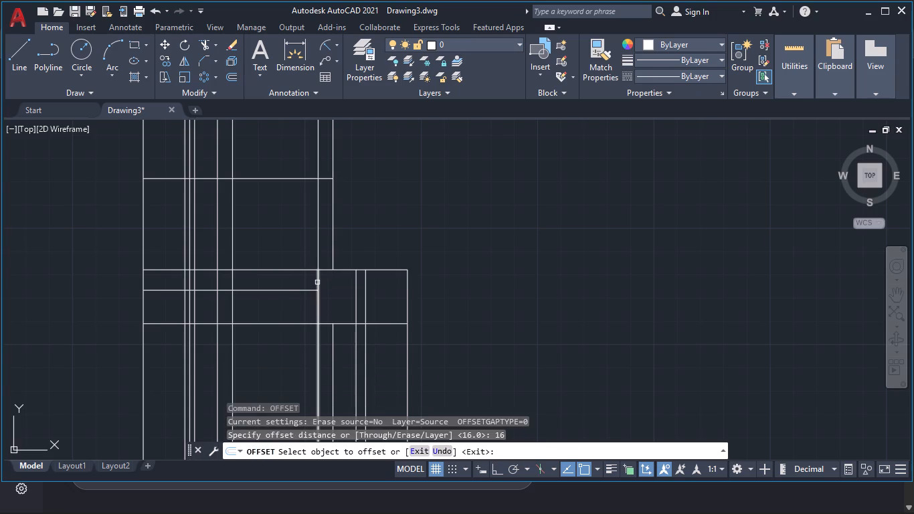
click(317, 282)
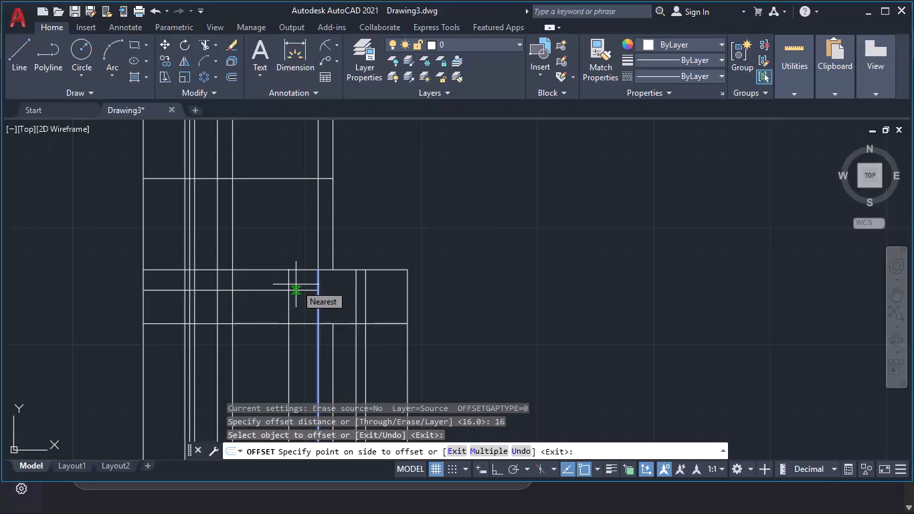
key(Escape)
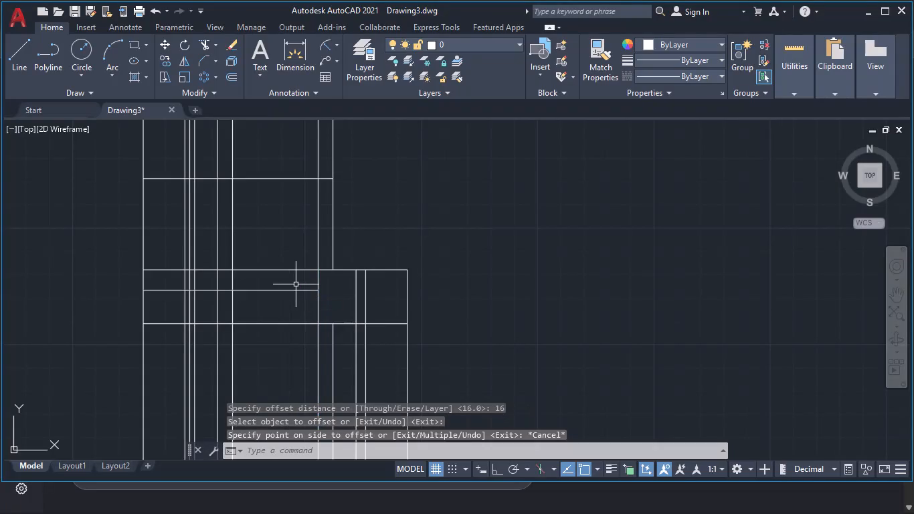
Offset the inner hub vertical's portion below the second horizontal line by 8 mm toward the section's interior.
key(space)
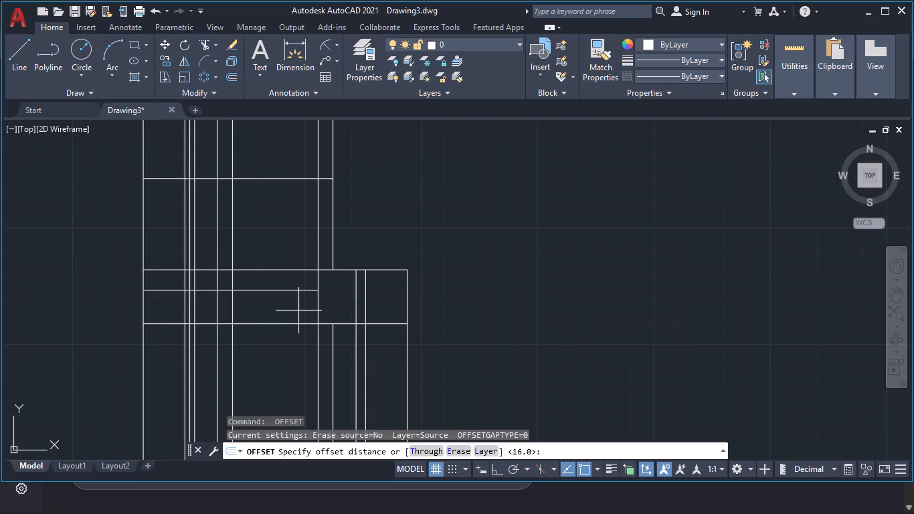
key(8)
key(Return)
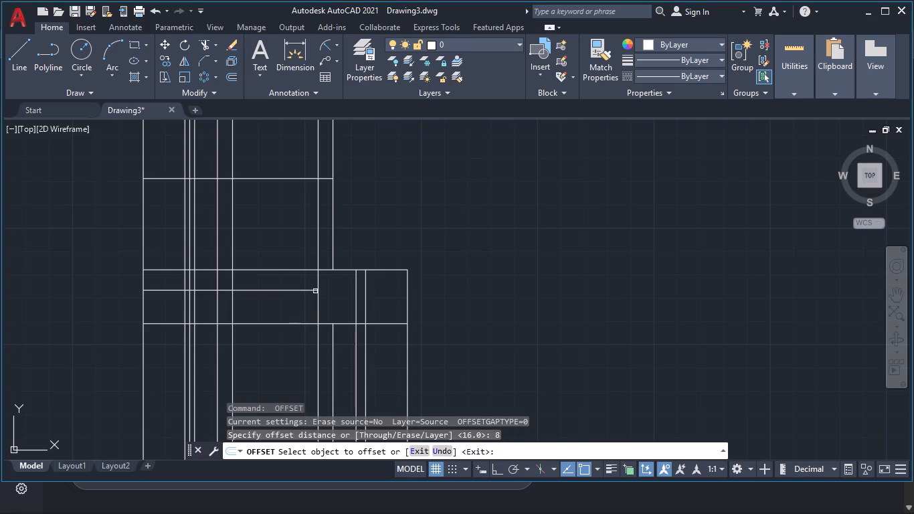
click(318, 280)
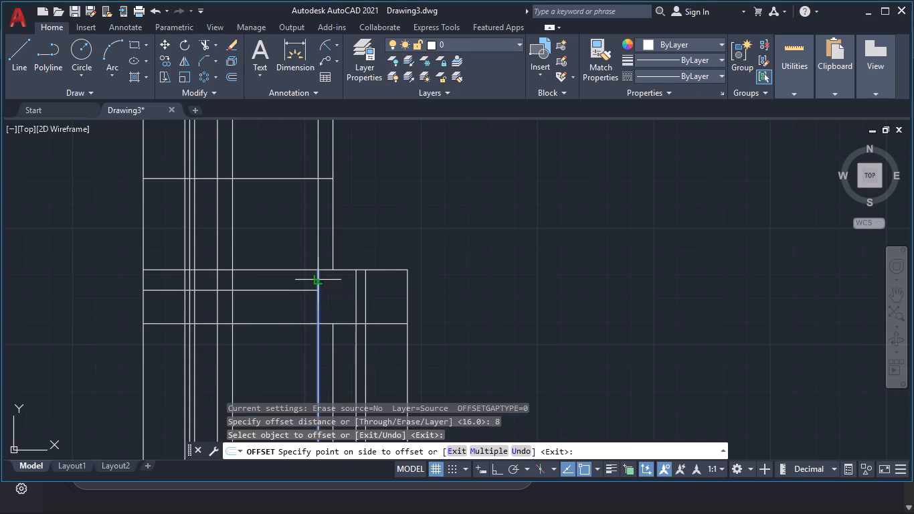
click(290, 282)
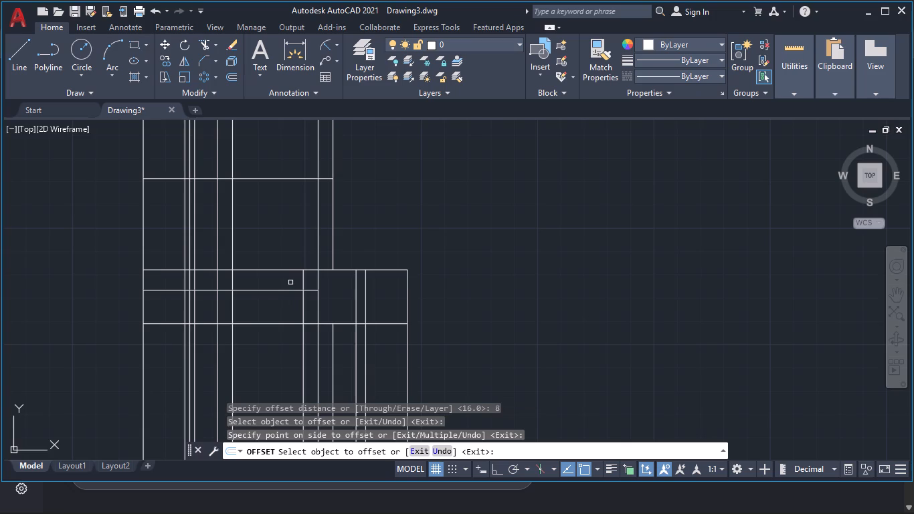
key(Escape)
Trim the second horizontal line between the inner and outer hub verticals, and the inner hub vertical between the second and third horizontals.
text(tr)
key(Return)
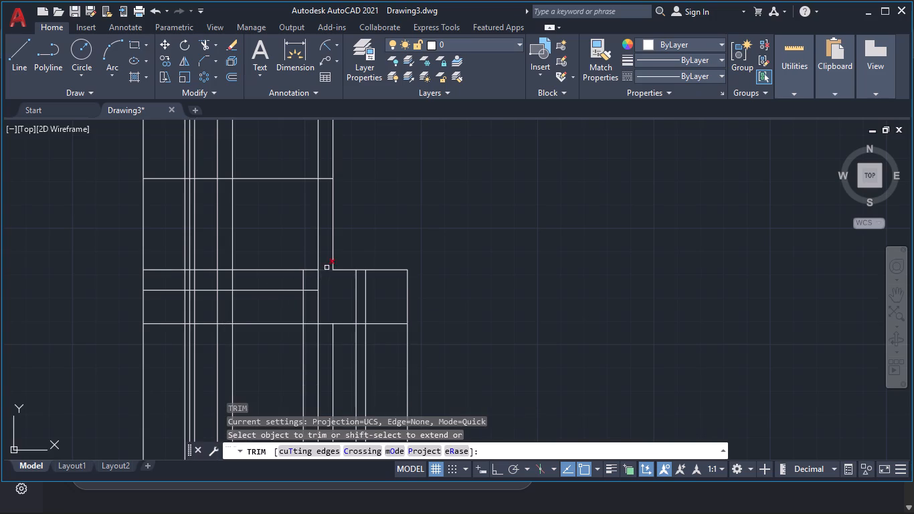
click(327, 265)
click(318, 280)
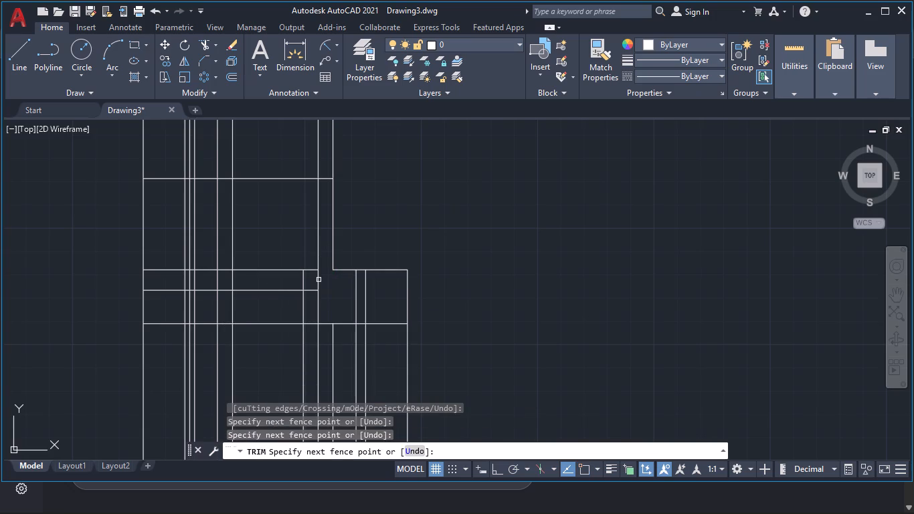
click(324, 282)
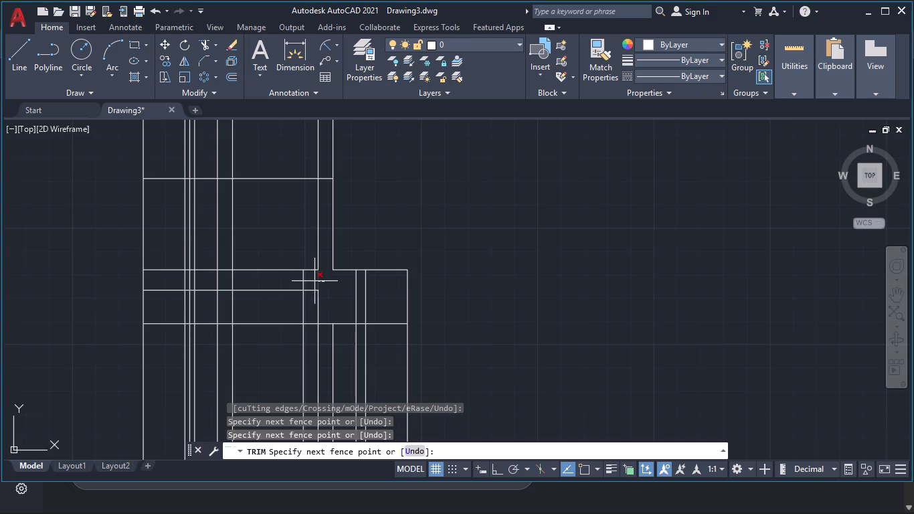
click(314, 281)
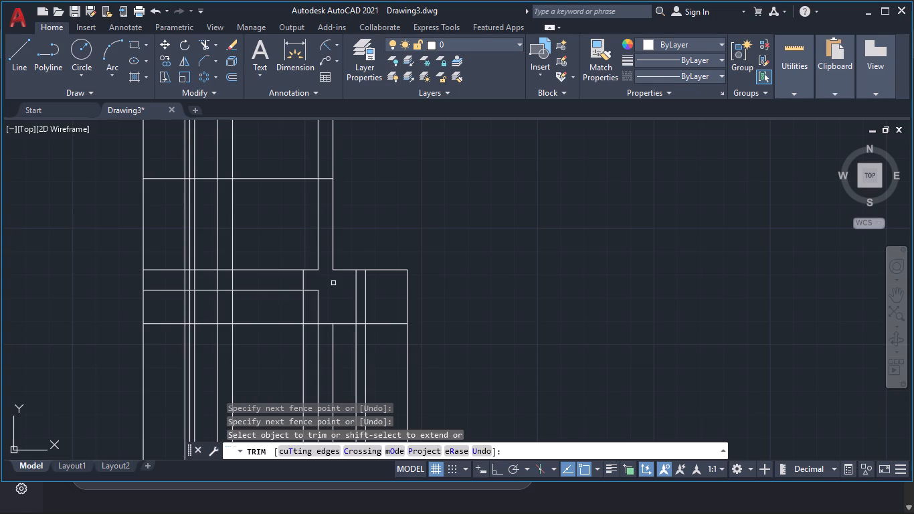
key(Escape)
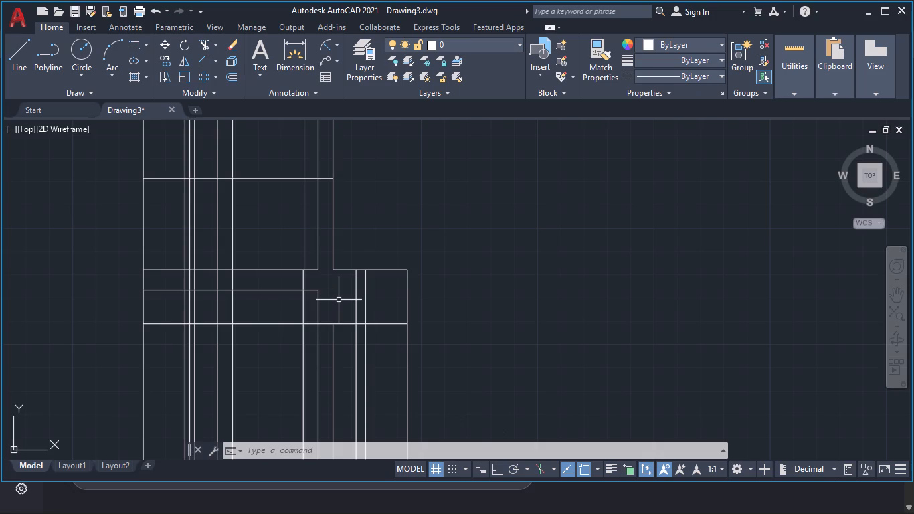
Measure the distance between the inner and outer hub verticals along the uppermost horizontal line.
click(300, 50)
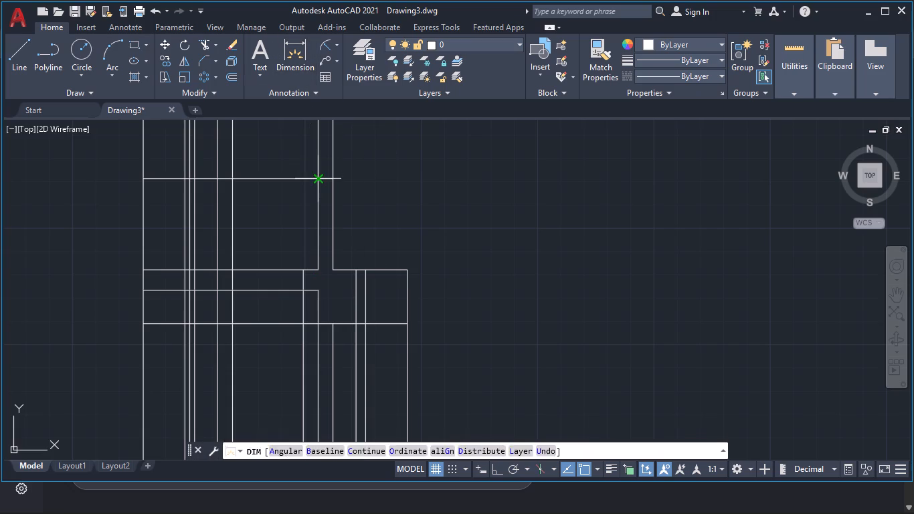
click(317, 180)
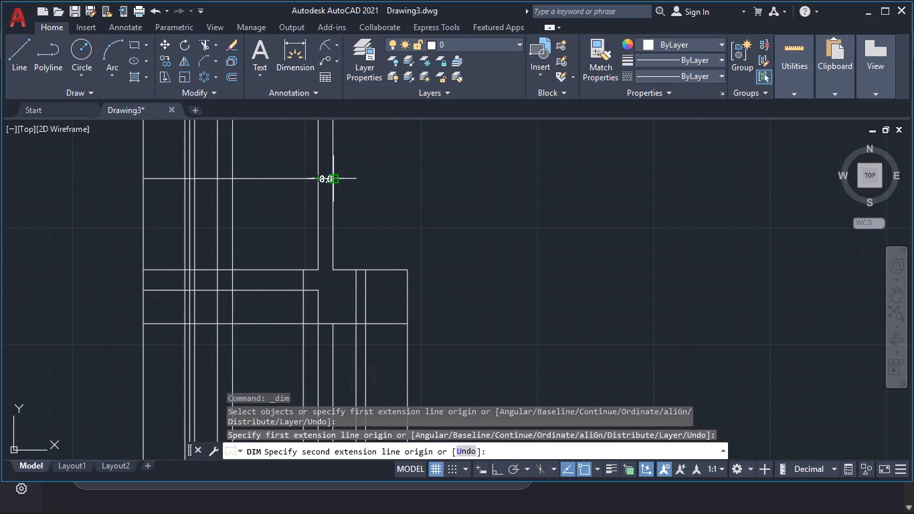
click(336, 181)
key(Escape)
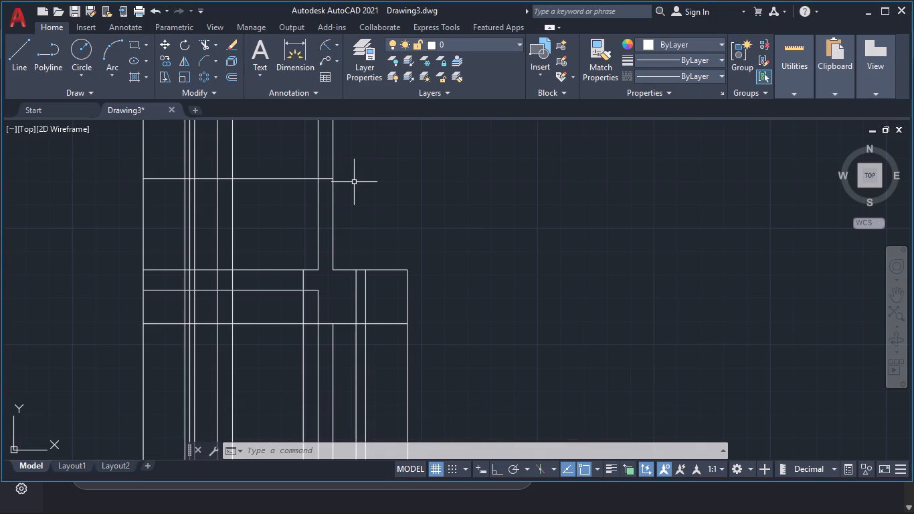
Offset the outer hub vertical below the fourth horizontal line by 4 mm toward the inner hub vertical.
key(o)
key(Return)
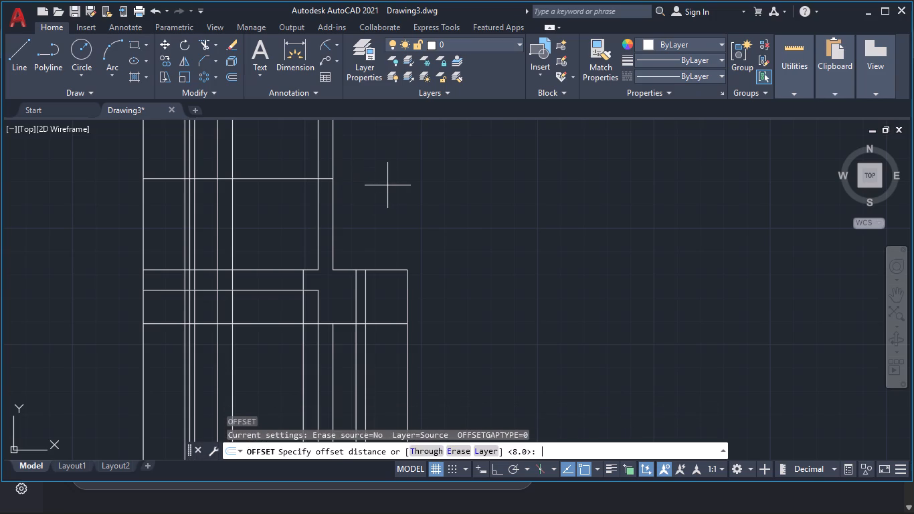
key(4)
key(Return)
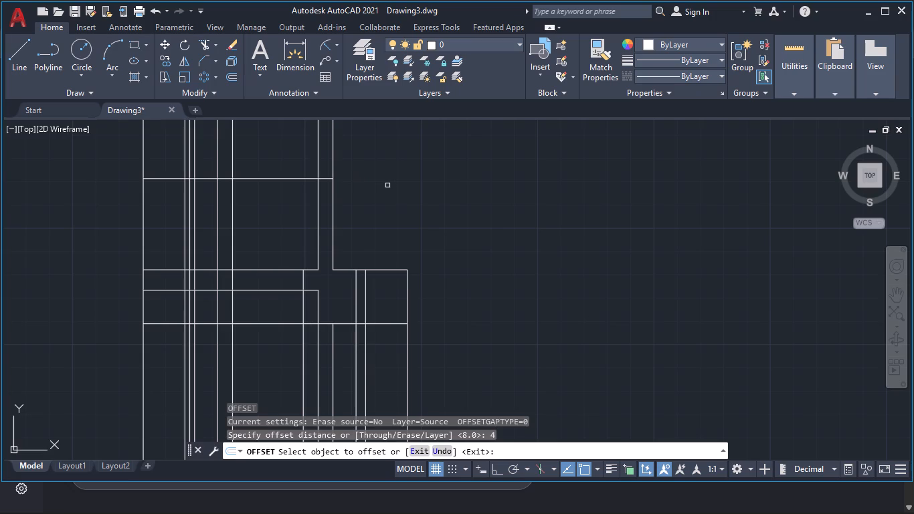
click(333, 341)
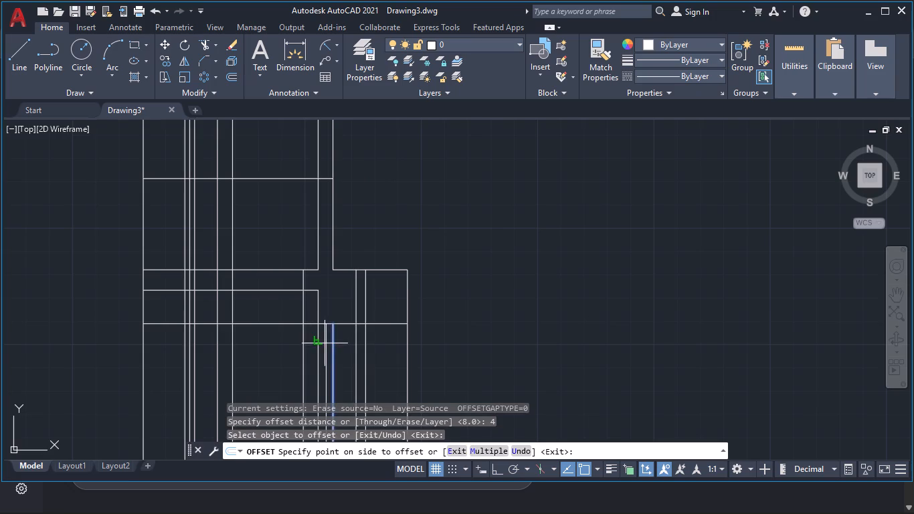
click(324, 344)
key(Escape)
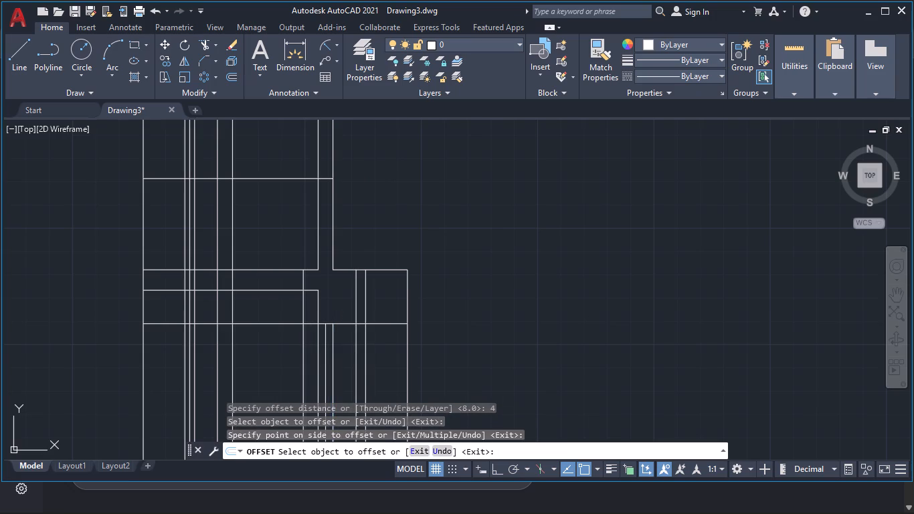
Draw a sloped line from the outer end of the third horizontal to the top of the 4 mm offset line on the fourth.
key(l)
key(Return)
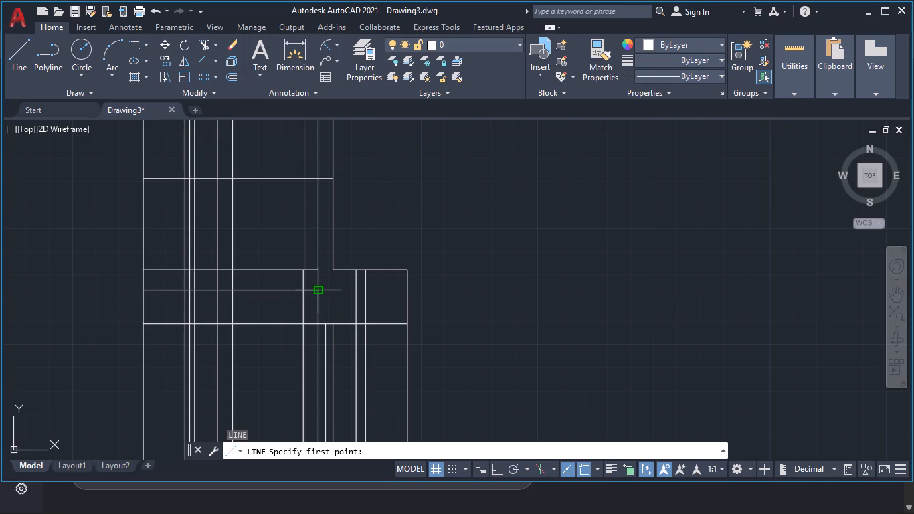
click(322, 293)
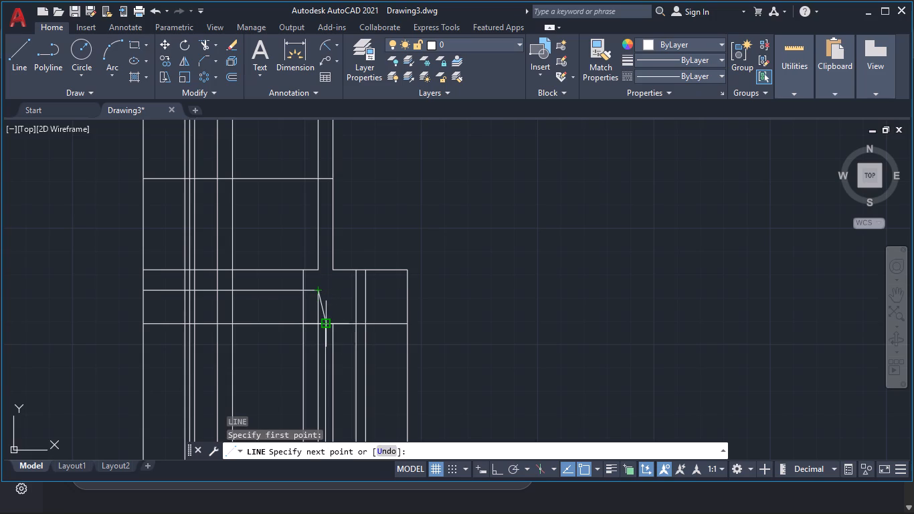
click(323, 324)
key(grave)
key(Escape)
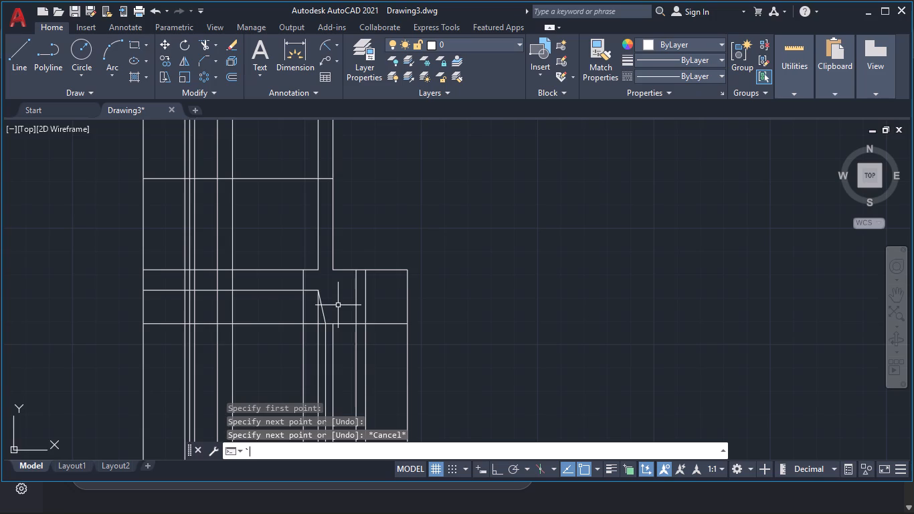
Trim the inner hub vertical between the third and fourth horizontal lines beside the sloped line.
text(tr)
key(Return)
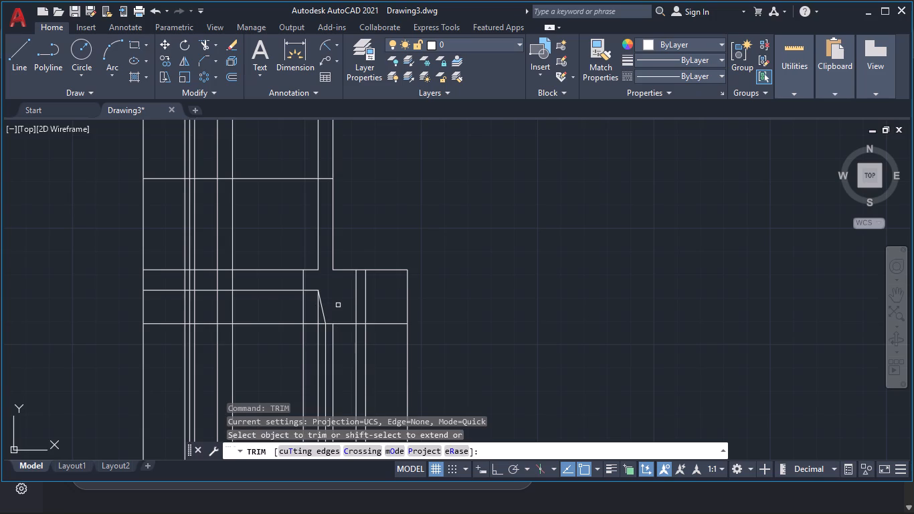
click(317, 317)
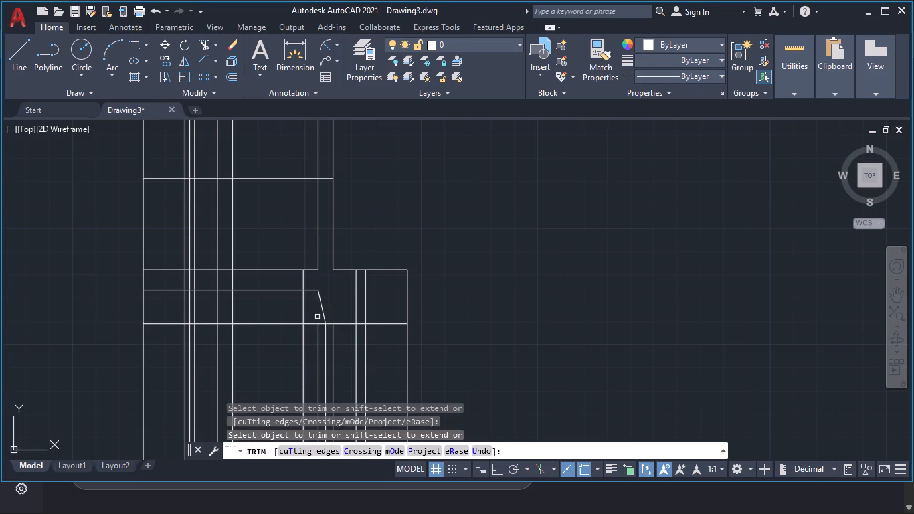
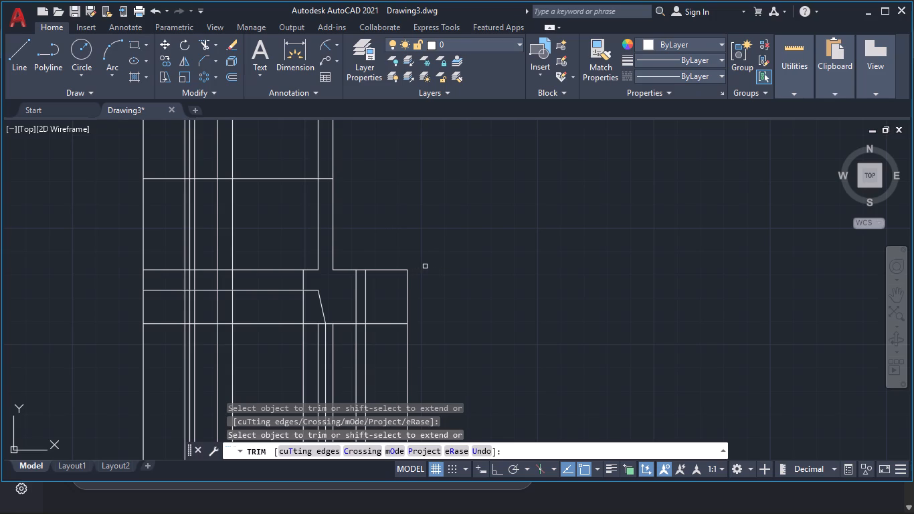
Offset the flange's upper edge, outside the outer hub vertical, downward by 42 mm.
key(Escape)
key(o)
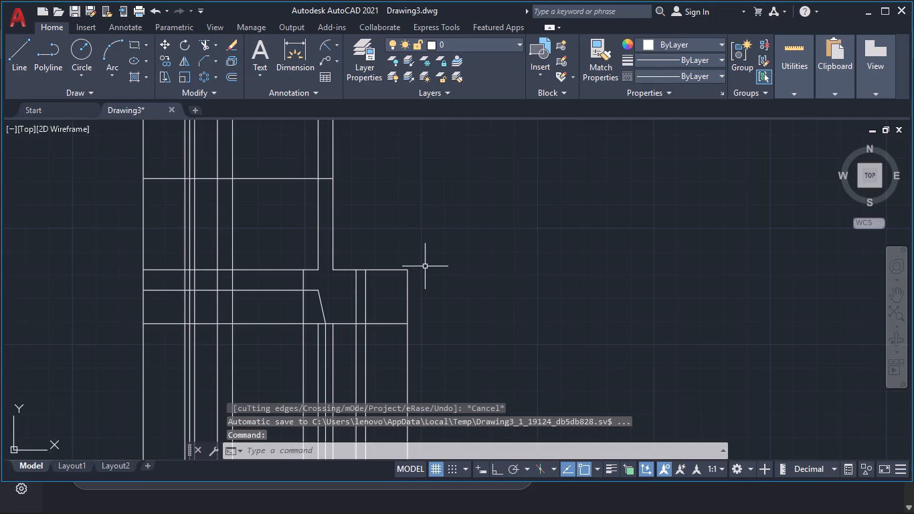
key(Return)
text(42)
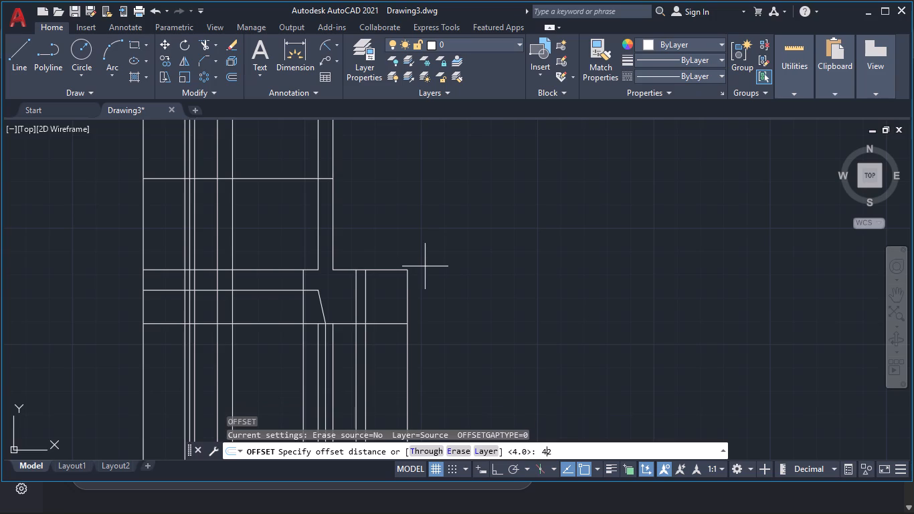
key(Return)
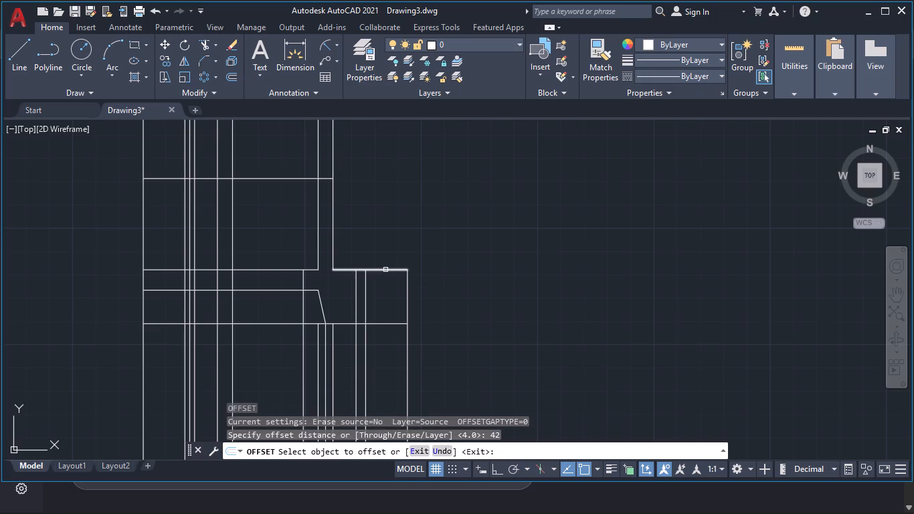
click(385, 270)
click(395, 350)
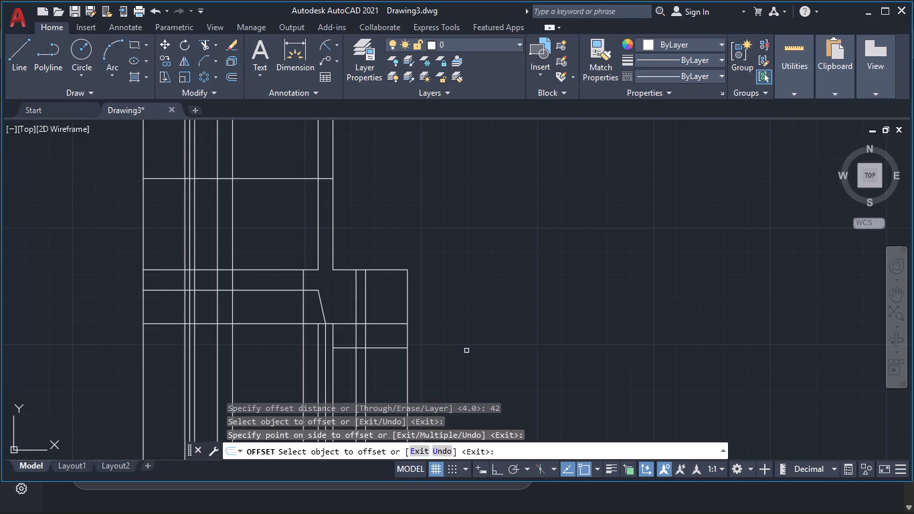
Extend the 42 mm offset line across all the verticals to the leftmost vertical as the section's base line.
key(Escape)
text(tr)
key(Return)
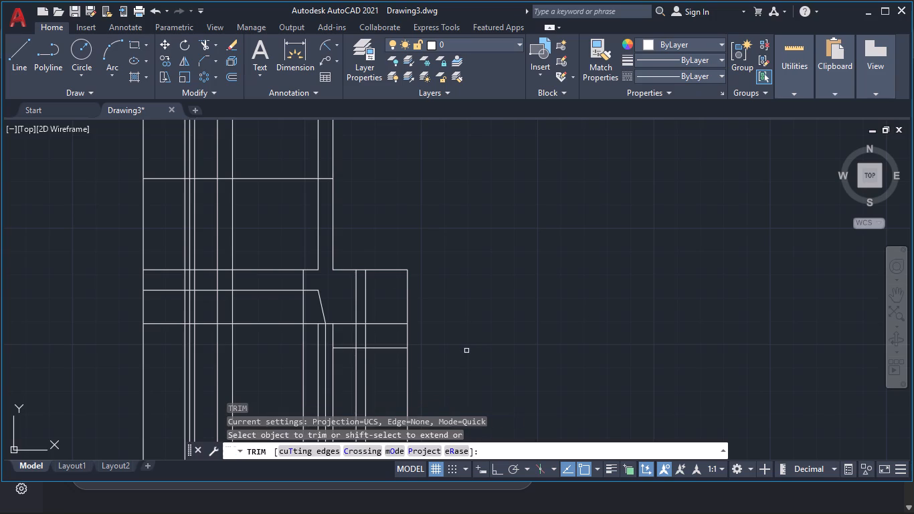
shift+click(346, 349)
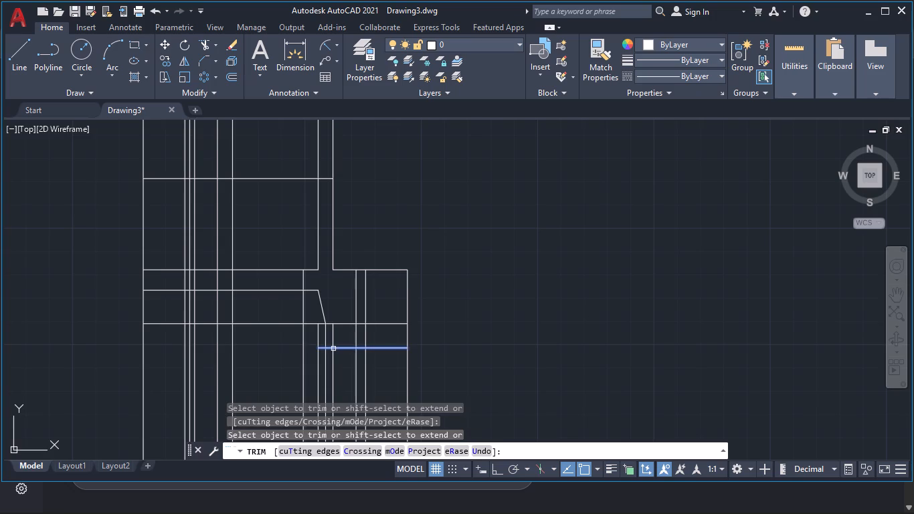
shift+click(333, 349)
shift+click(322, 349)
shift+click(310, 349)
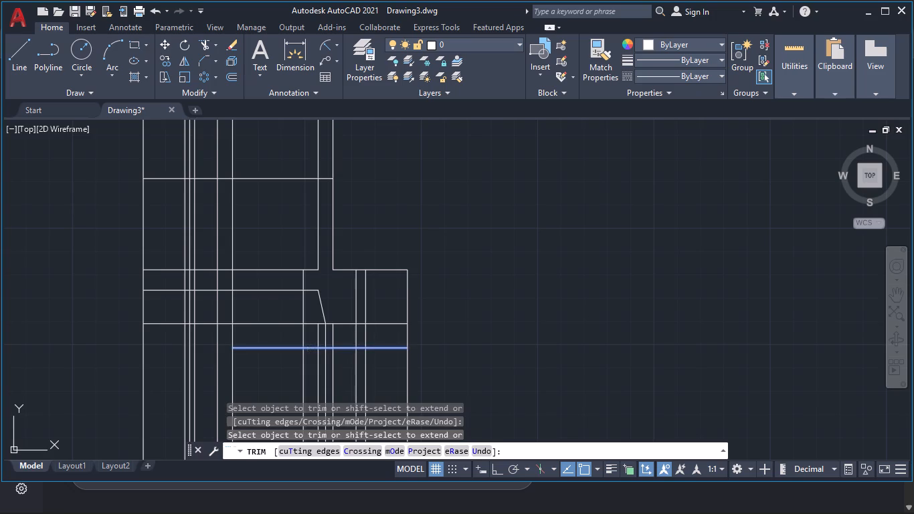
shift+click(286, 349)
shift+click(226, 349)
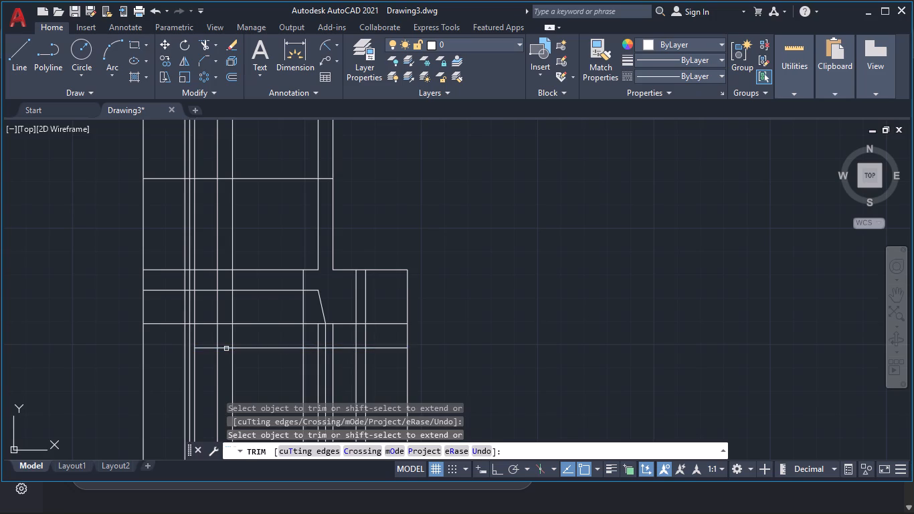
shift+click(209, 349)
shift+click(195, 349)
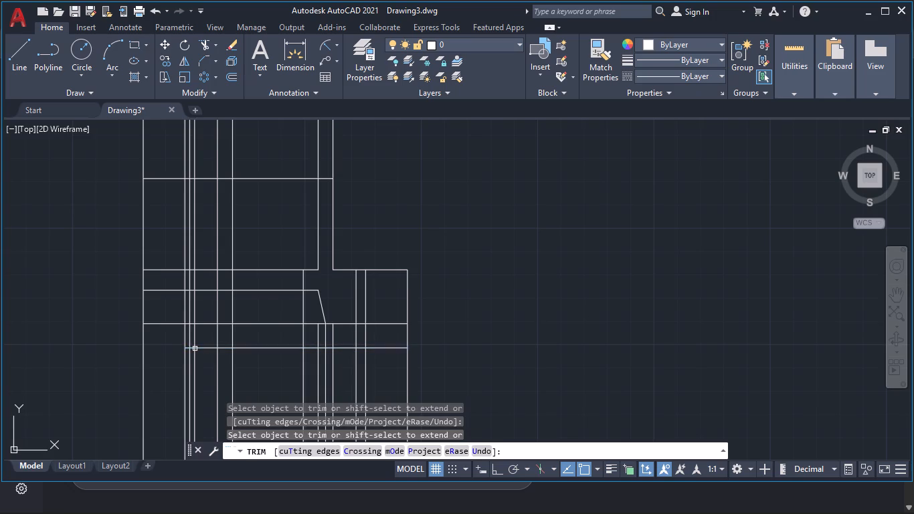
shift+click(187, 349)
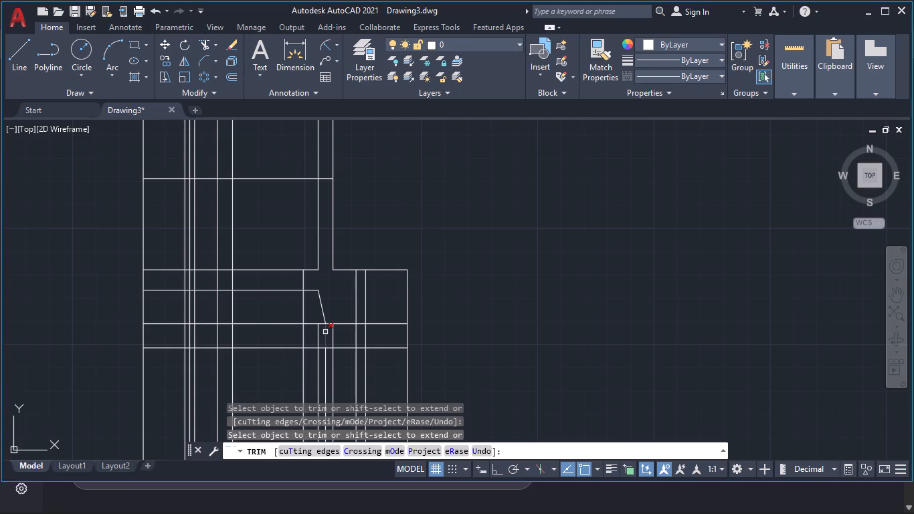
Trim the inner hub vertical and 4 mm offset line above the base line, and all verticals below it.
click(325, 332)
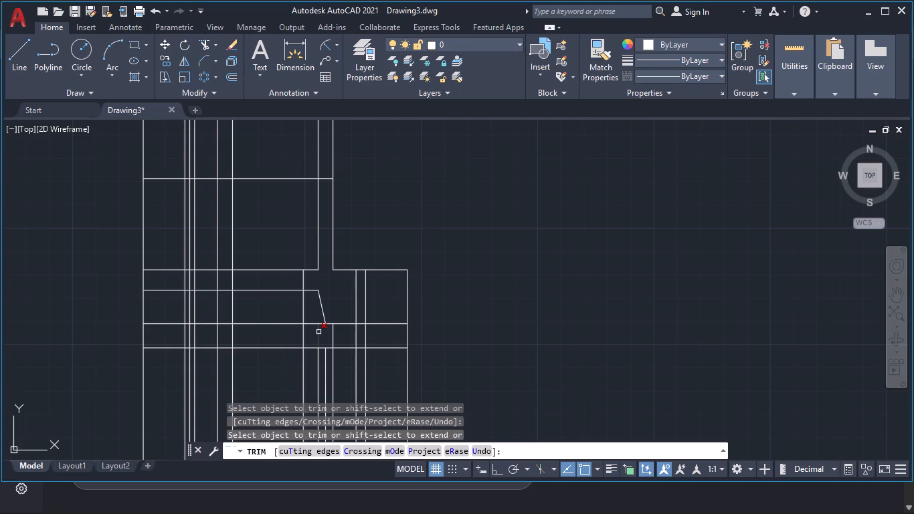
click(318, 332)
click(114, 377)
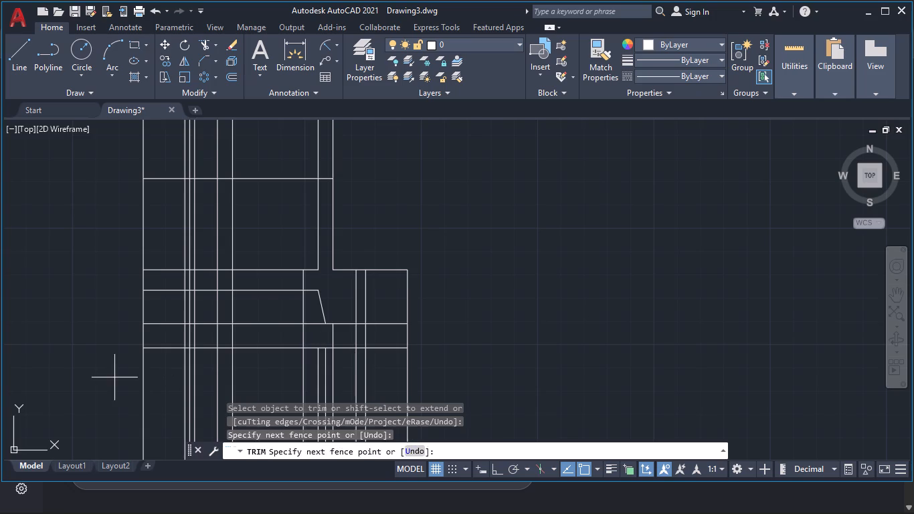
click(505, 394)
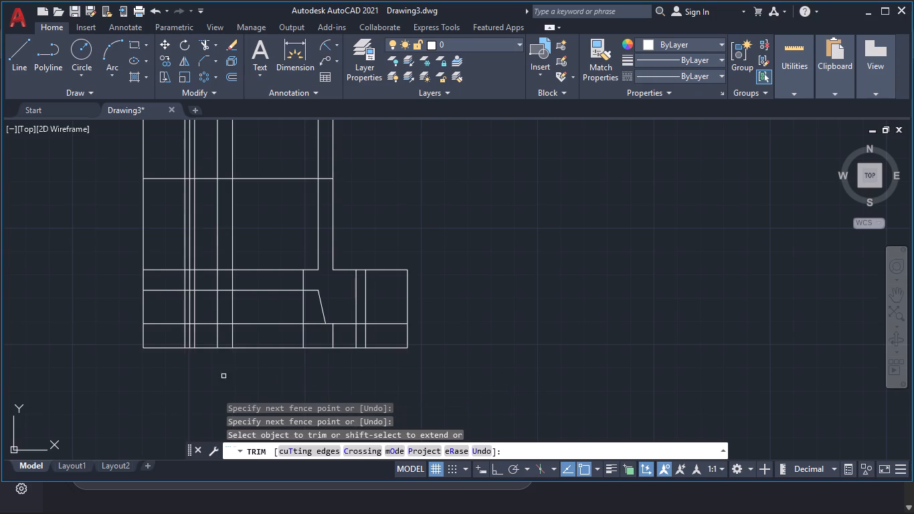
Trim the leftmost vertical and uppermost horizontal's outer stub above the flange, plus the middle close-set vertical between the first and third horizontals.
click(161, 157)
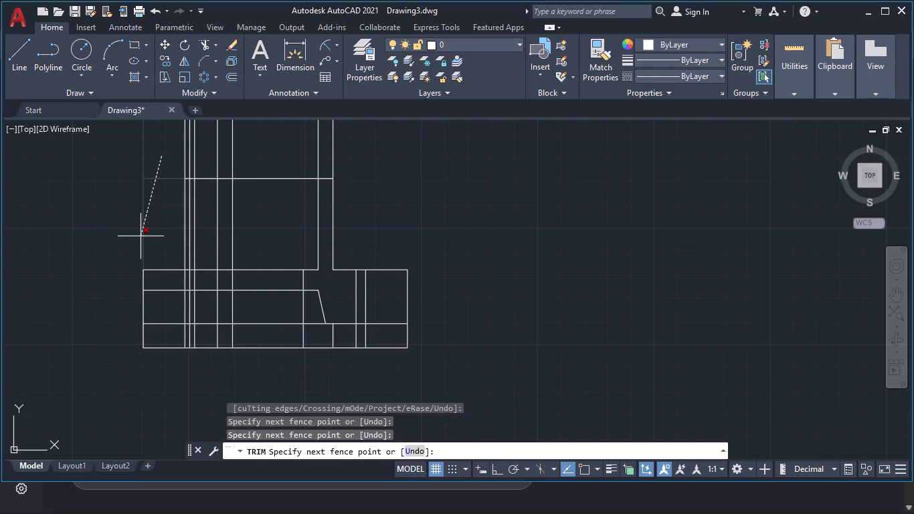
click(141, 236)
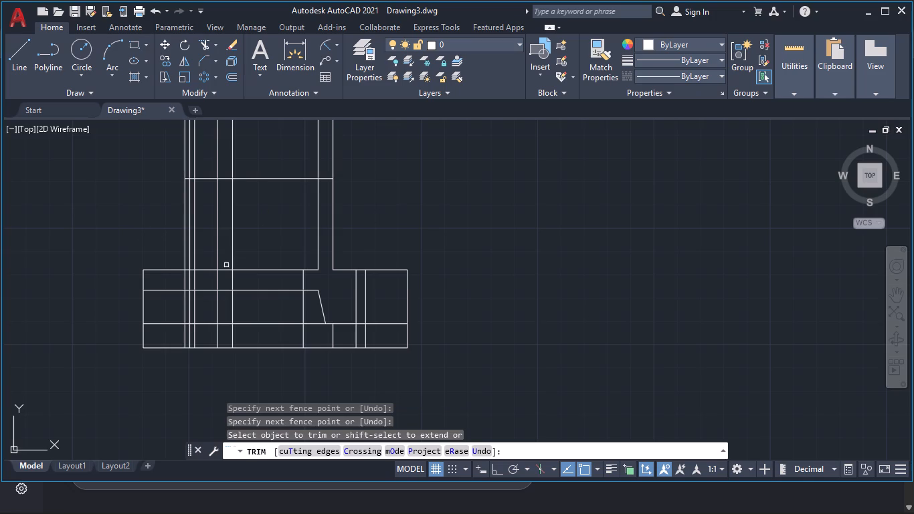
click(189, 250)
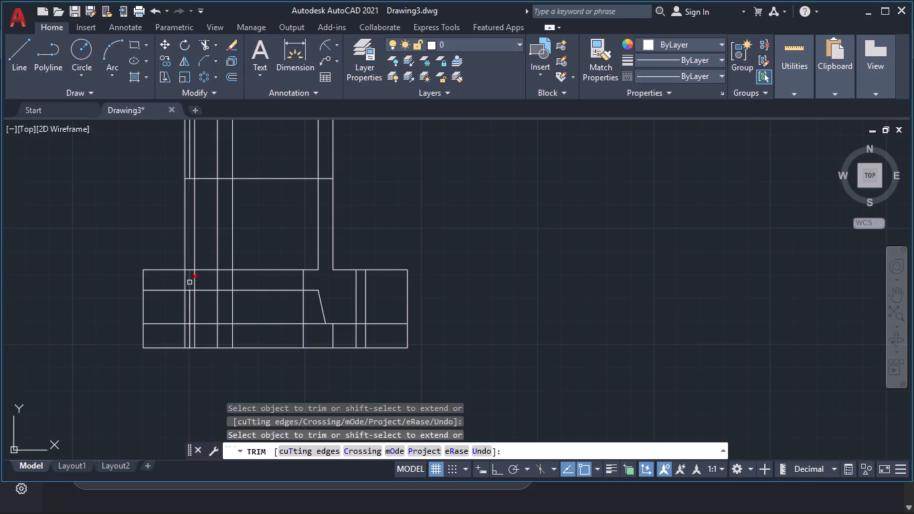
click(189, 282)
Trim away the line pieces in the section's lower-left corner, leaving a stepped outline from the second horizontal down to the base line.
click(132, 205)
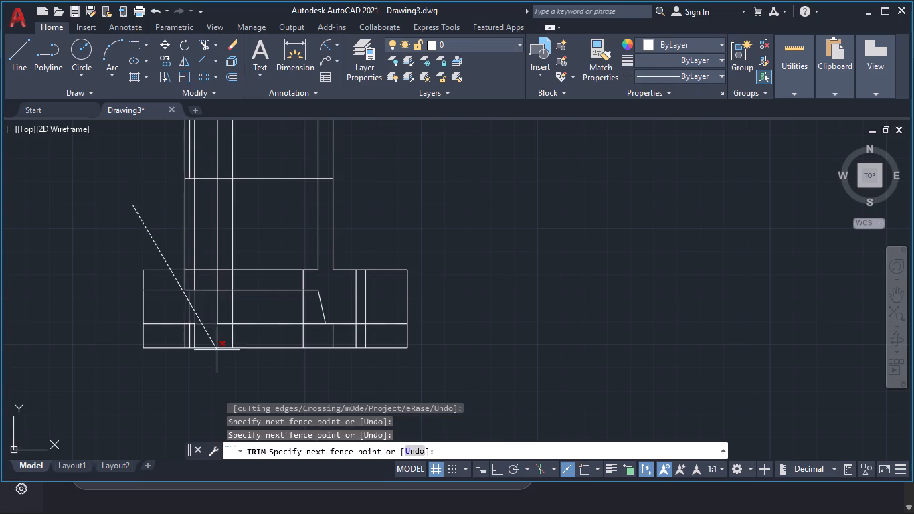
click(266, 373)
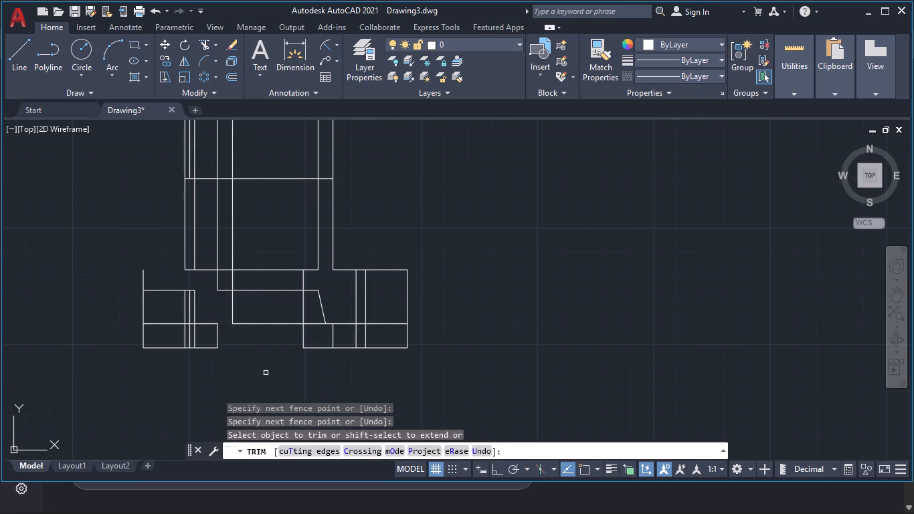
click(78, 246)
click(256, 363)
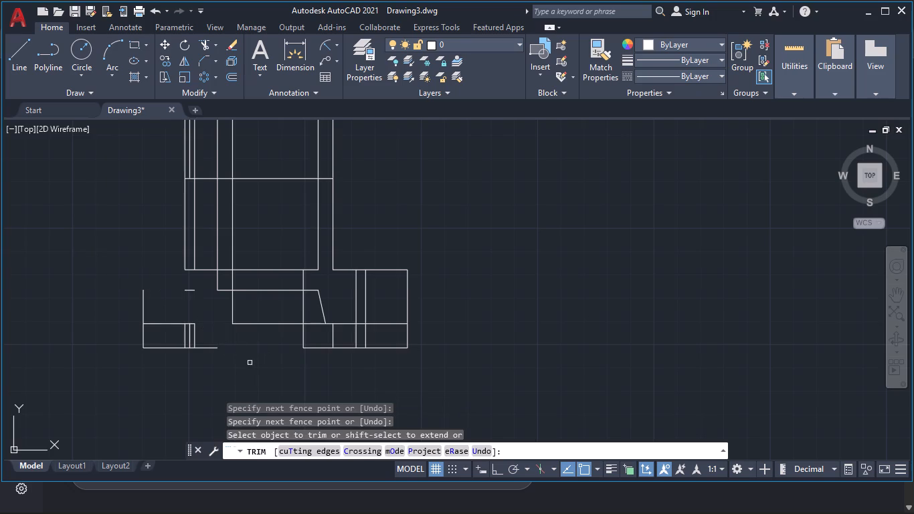
click(192, 284)
click(192, 347)
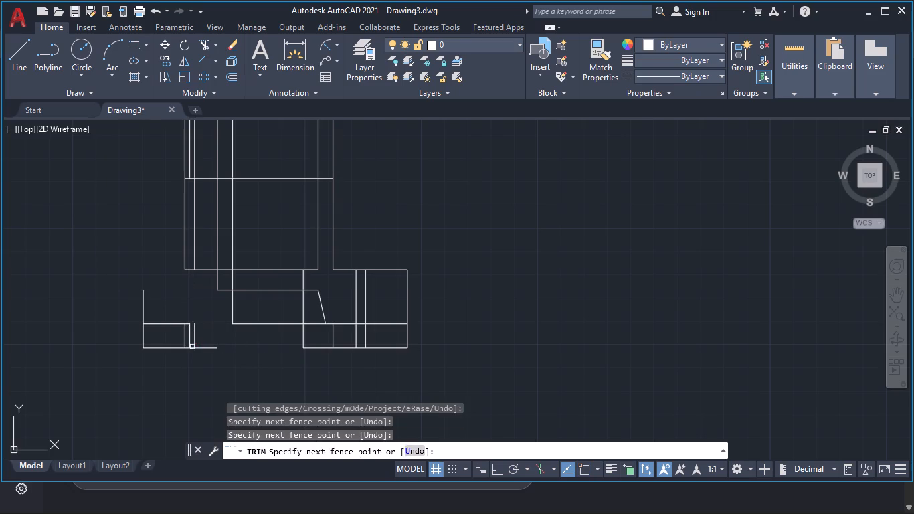
click(217, 357)
click(124, 305)
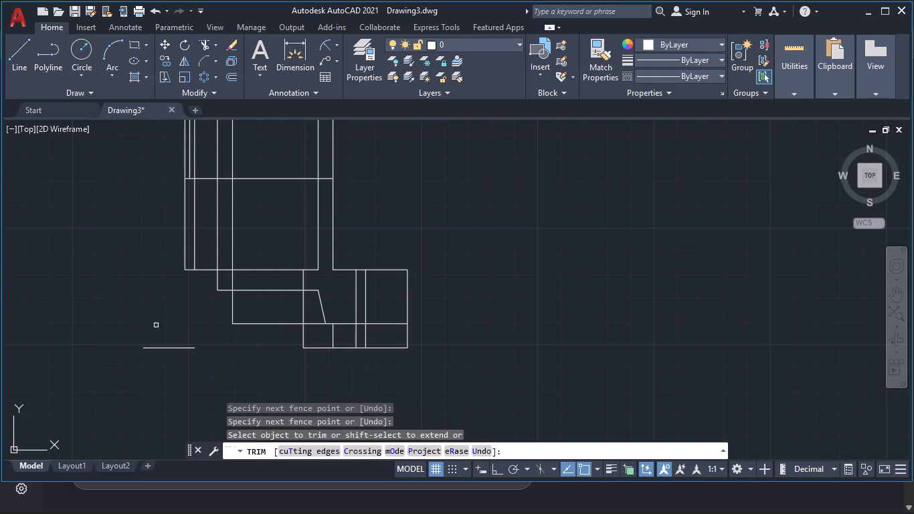
click(161, 344)
click(173, 358)
key(Escape)
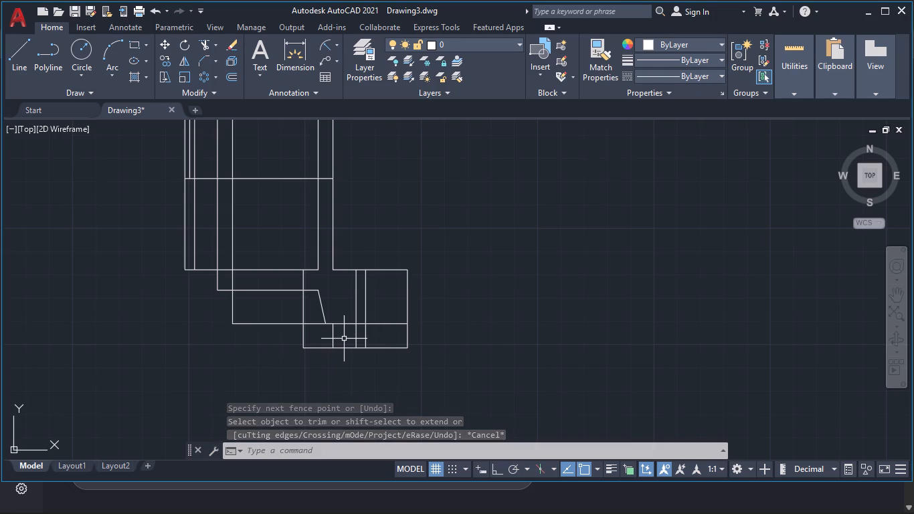
Trim the fourth horizontal line between the outer hub vertical and the flange's outer edge.
text(tr)
key(Return)
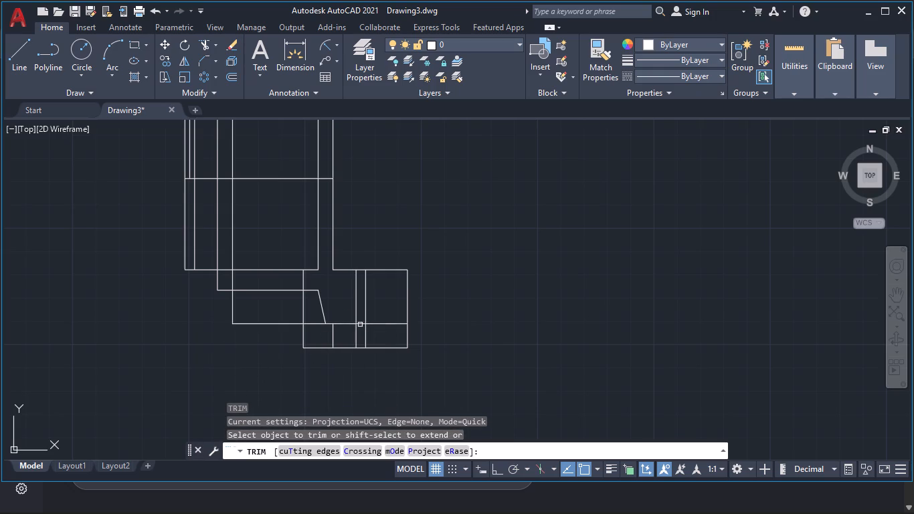
click(360, 325)
click(374, 325)
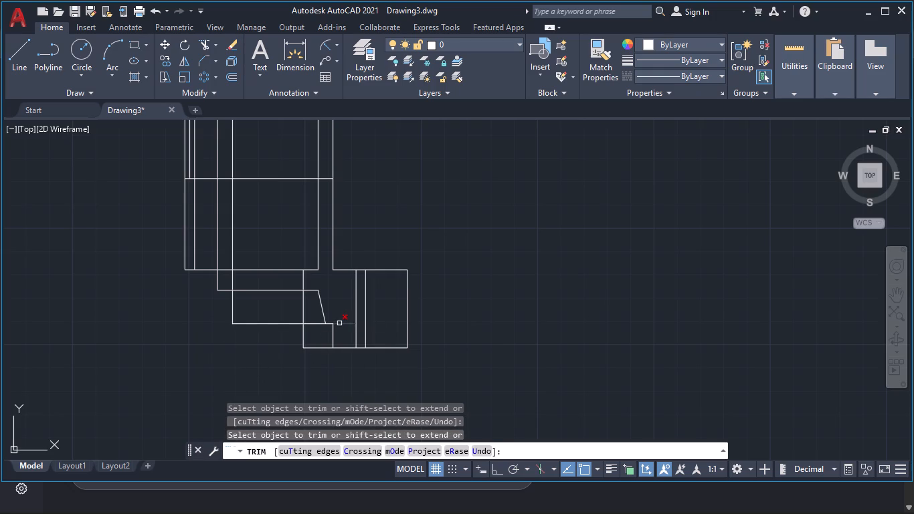
click(339, 323)
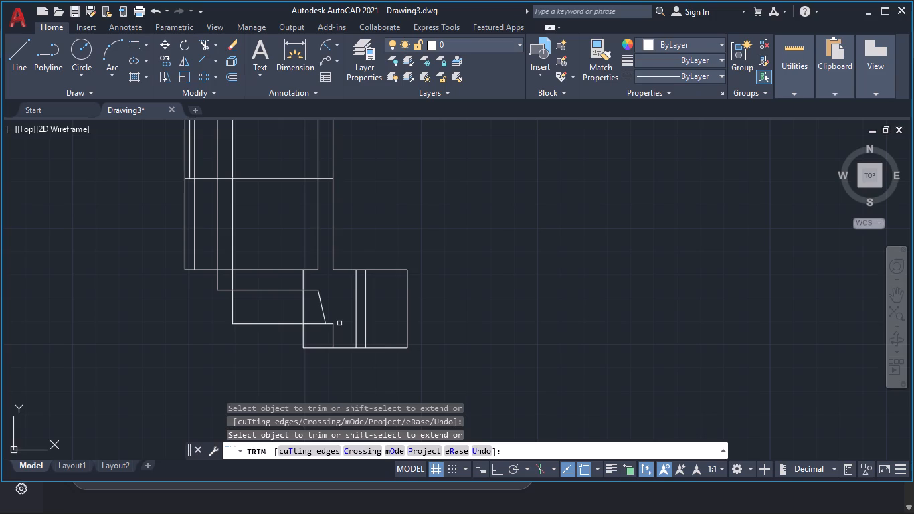
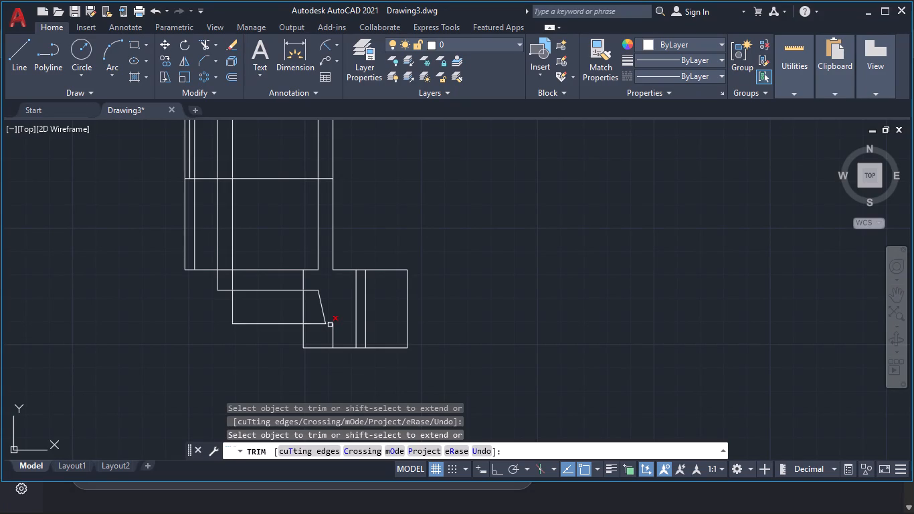
Extend the fourth horizontal line from the foot of the sloped hub edge back out to the flange's outer edge.
shift+click(330, 325)
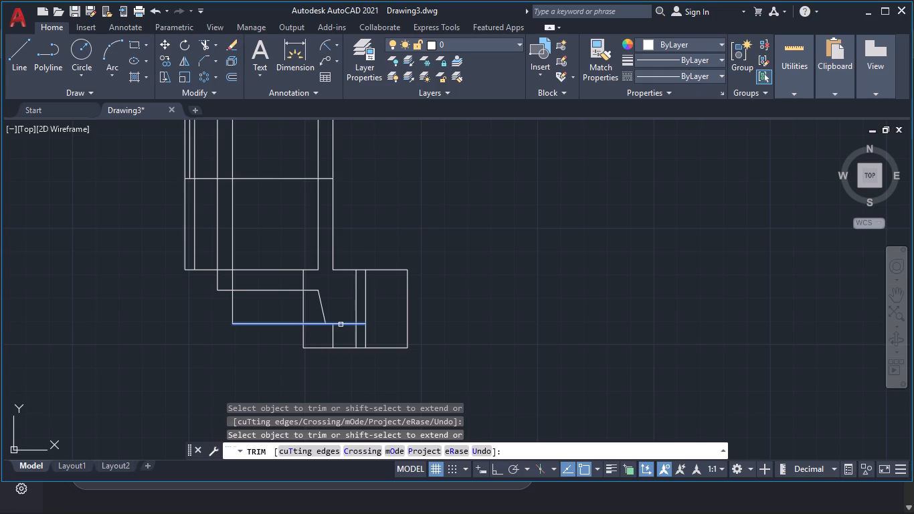
shift+click(341, 325)
shift+click(355, 325)
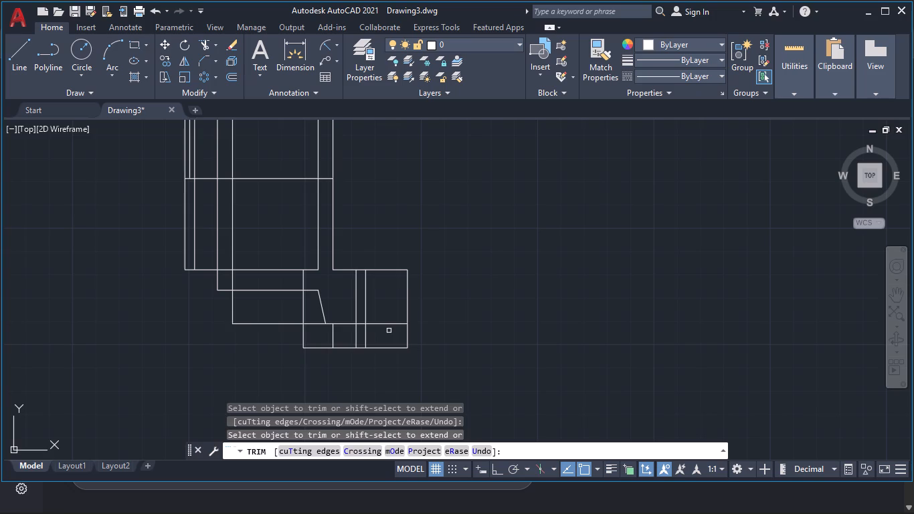
key(Escape)
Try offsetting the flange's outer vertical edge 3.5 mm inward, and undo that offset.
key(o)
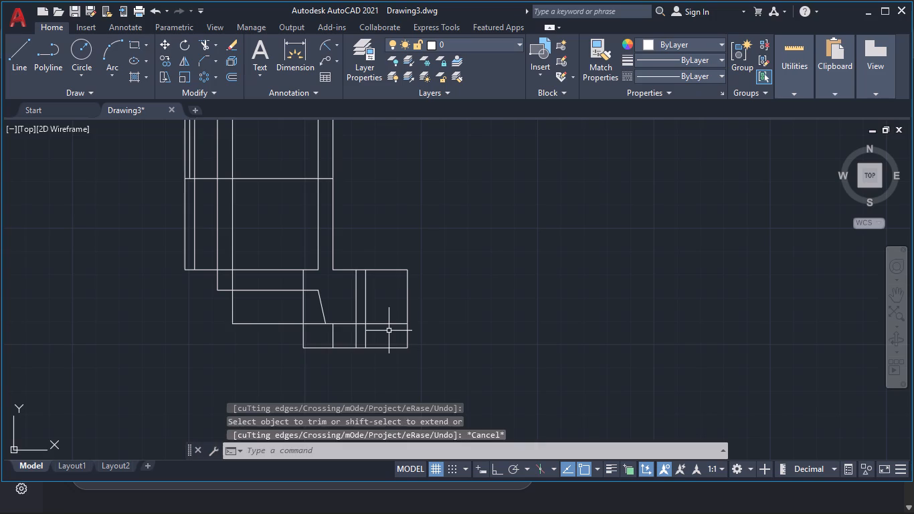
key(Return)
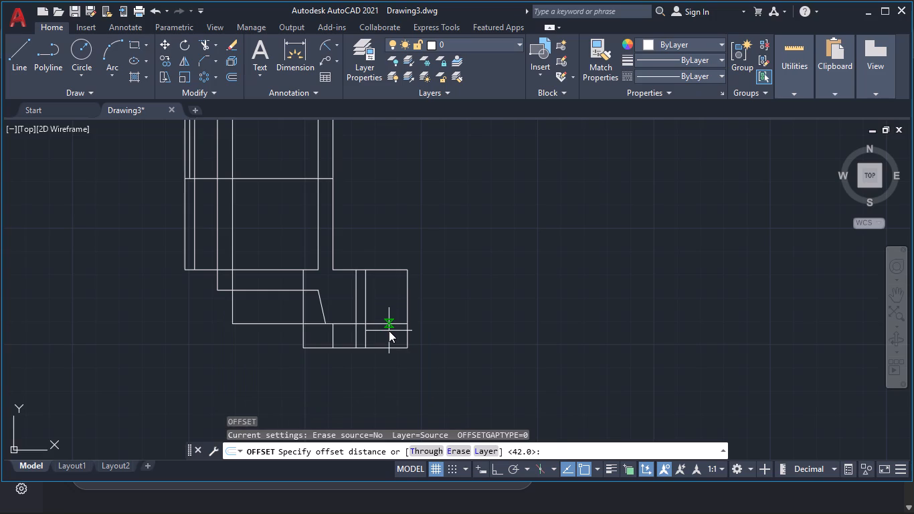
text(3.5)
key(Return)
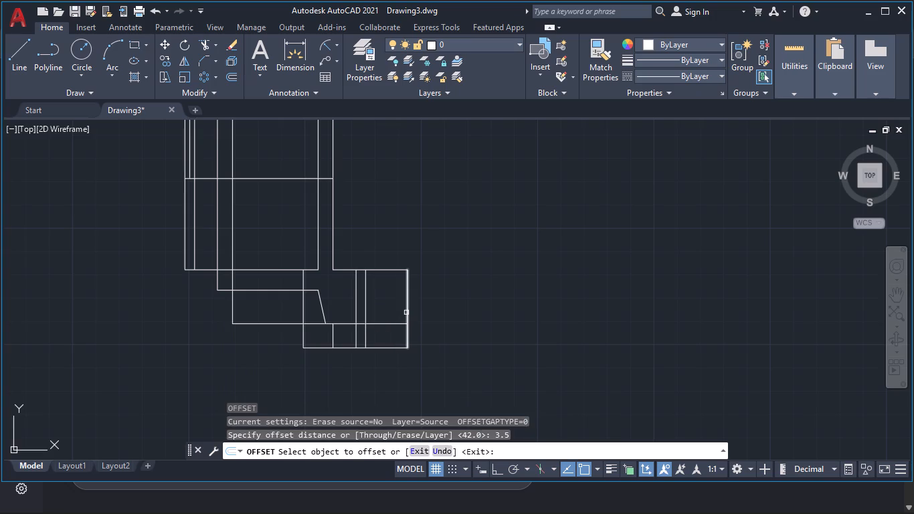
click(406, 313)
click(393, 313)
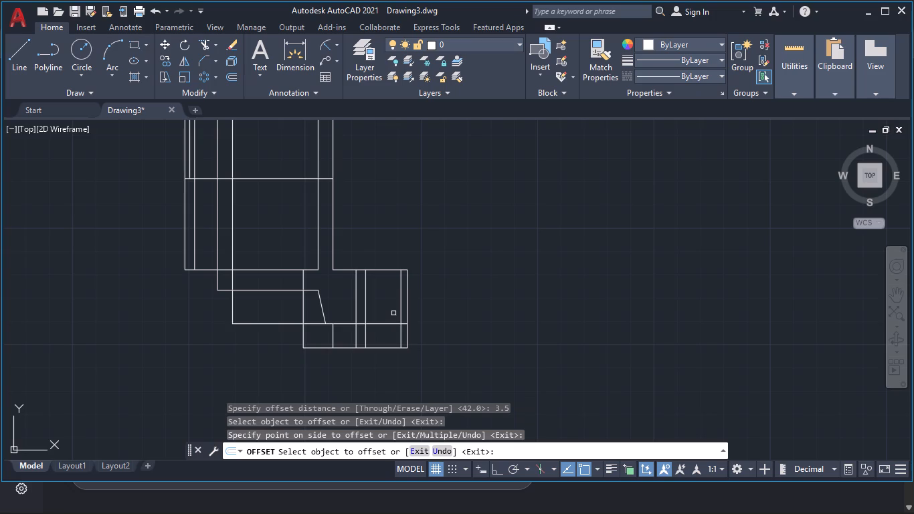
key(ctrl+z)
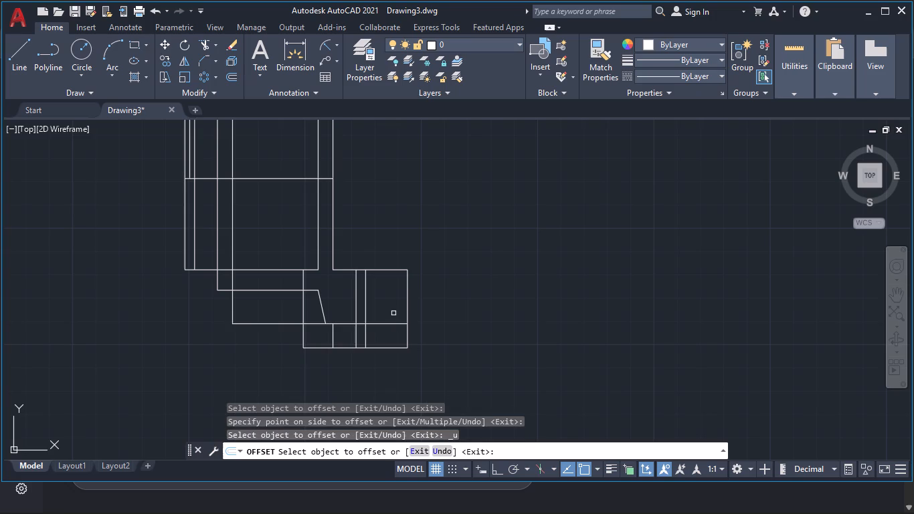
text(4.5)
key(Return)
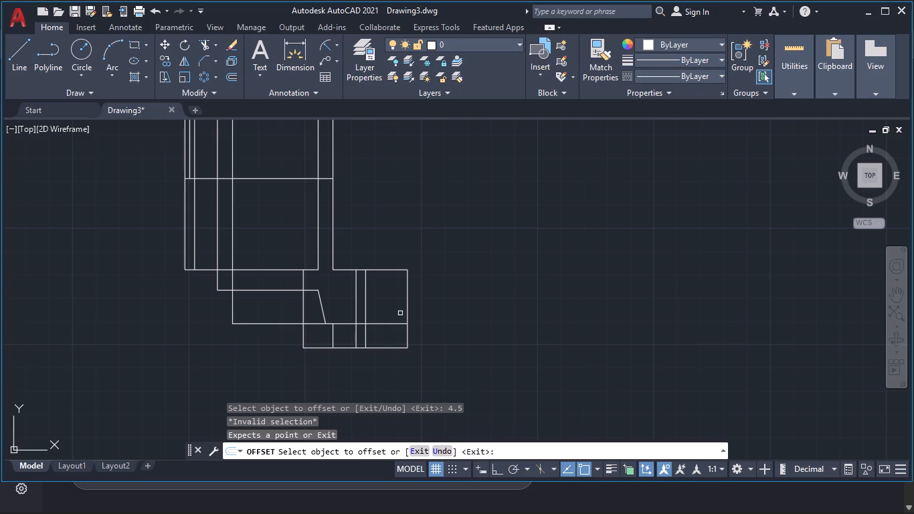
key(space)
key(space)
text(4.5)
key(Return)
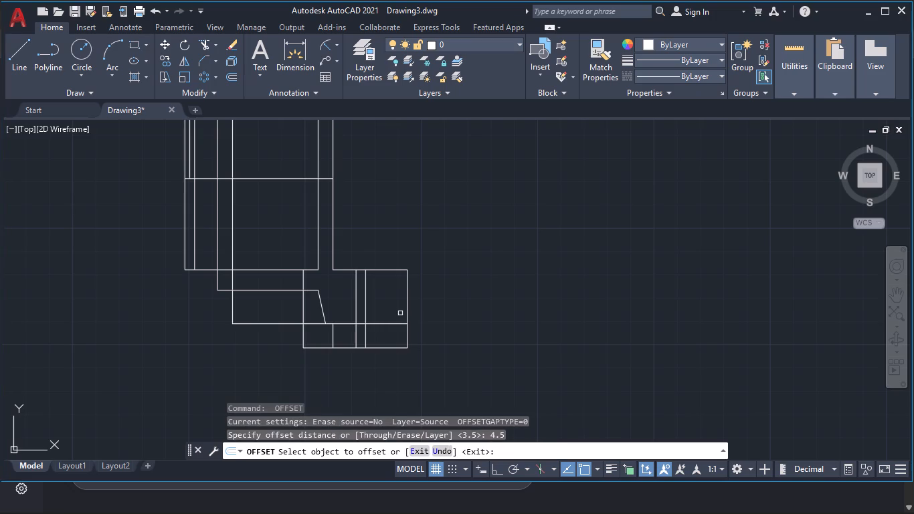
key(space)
Offset the flange's outer vertical edge 4 mm inward.
key(space)
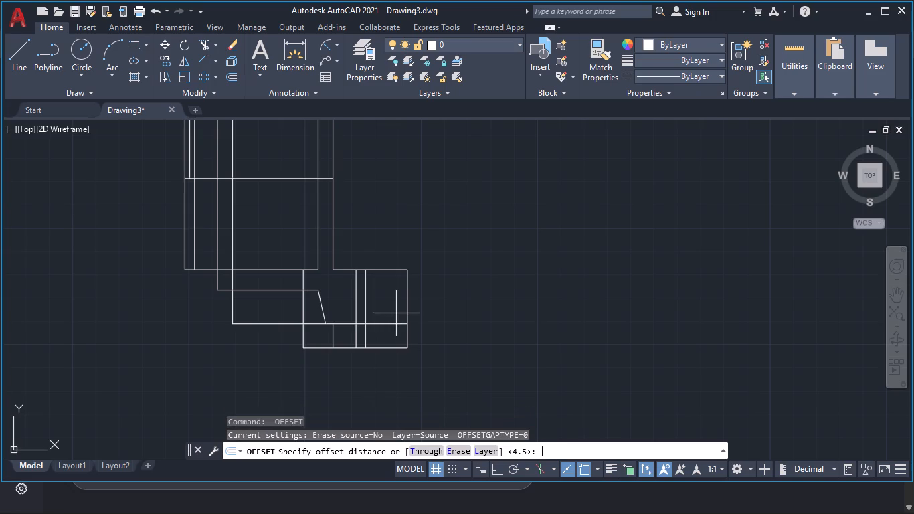
key(4)
key(Return)
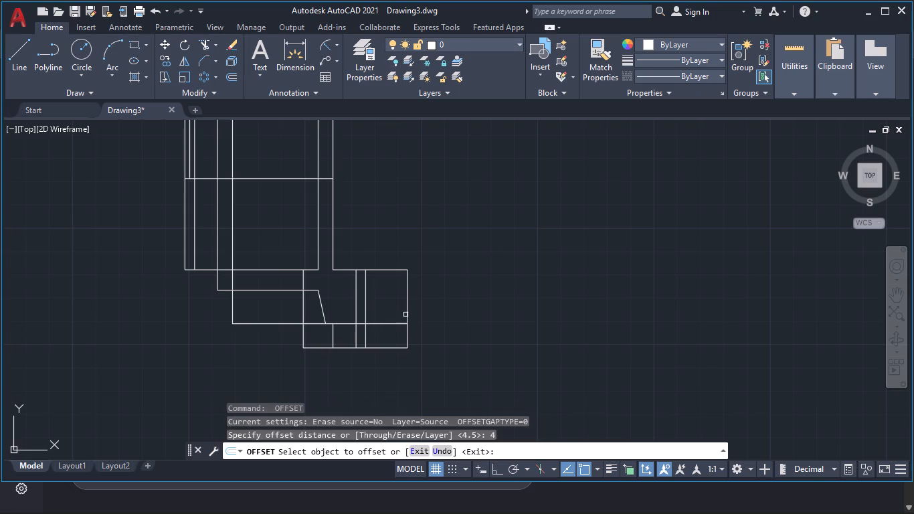
click(407, 315)
click(387, 315)
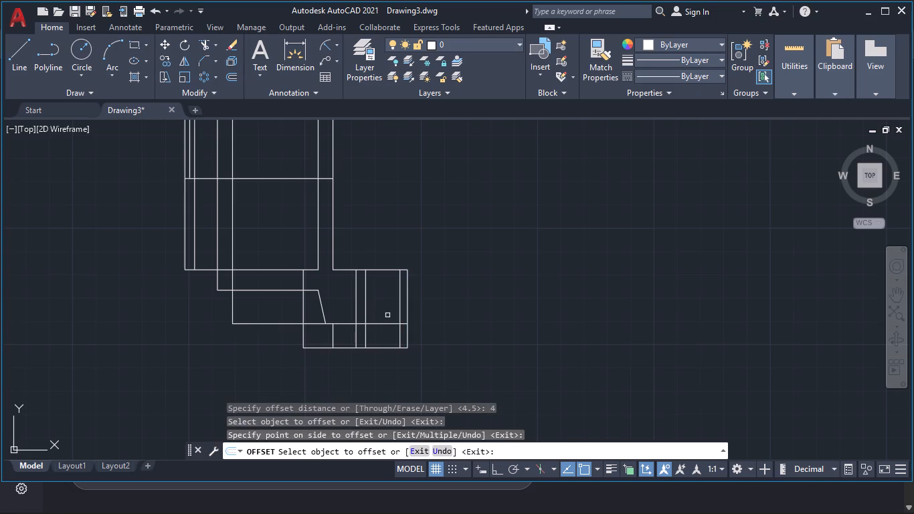
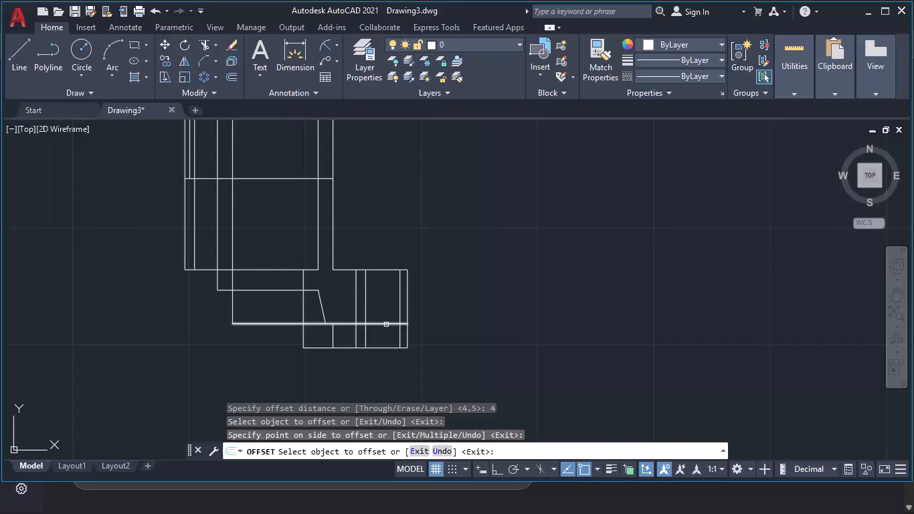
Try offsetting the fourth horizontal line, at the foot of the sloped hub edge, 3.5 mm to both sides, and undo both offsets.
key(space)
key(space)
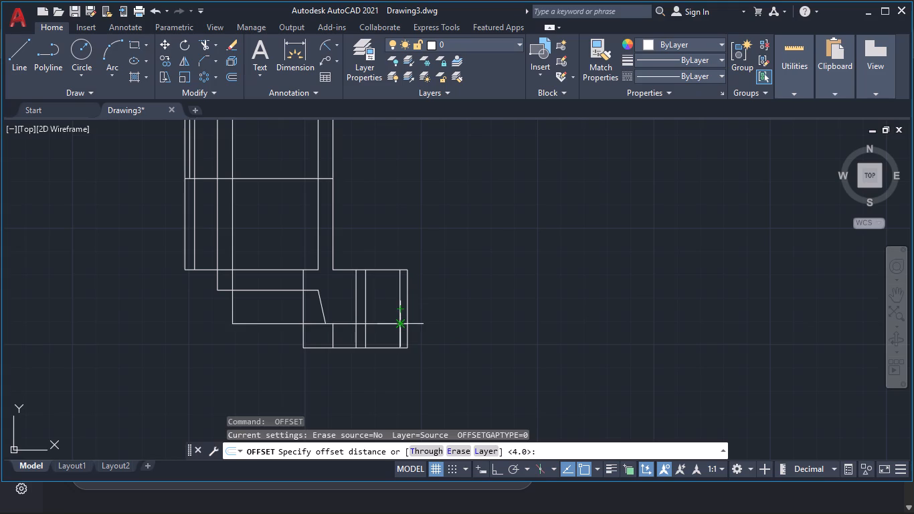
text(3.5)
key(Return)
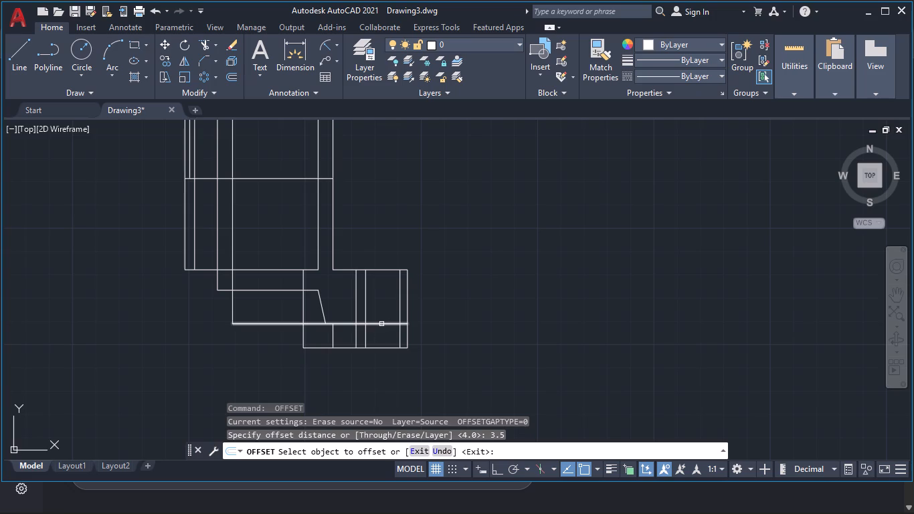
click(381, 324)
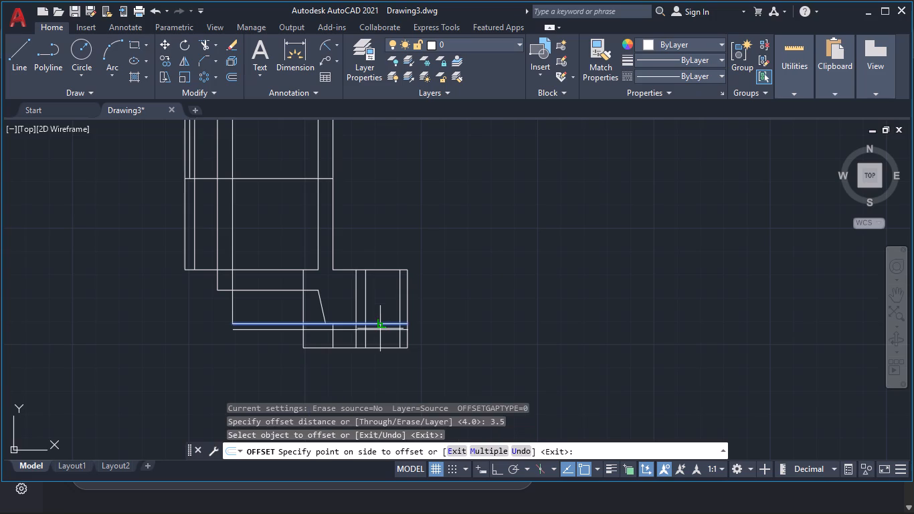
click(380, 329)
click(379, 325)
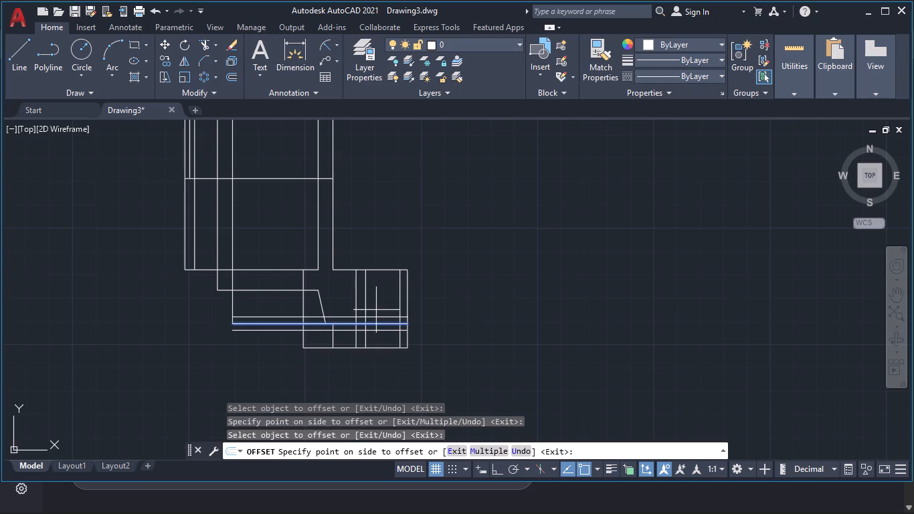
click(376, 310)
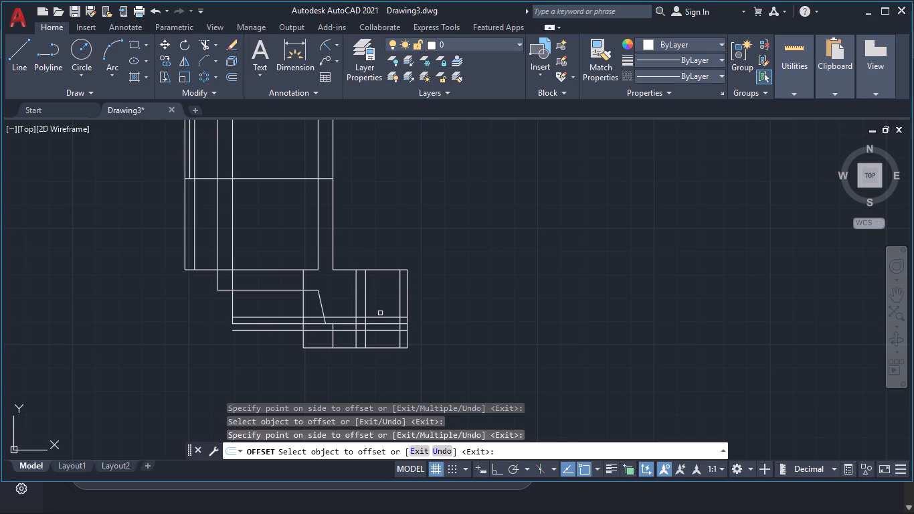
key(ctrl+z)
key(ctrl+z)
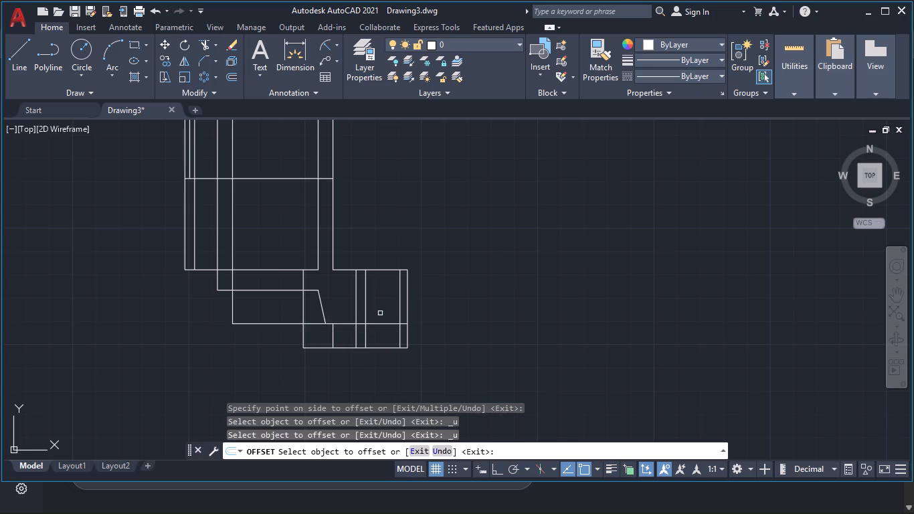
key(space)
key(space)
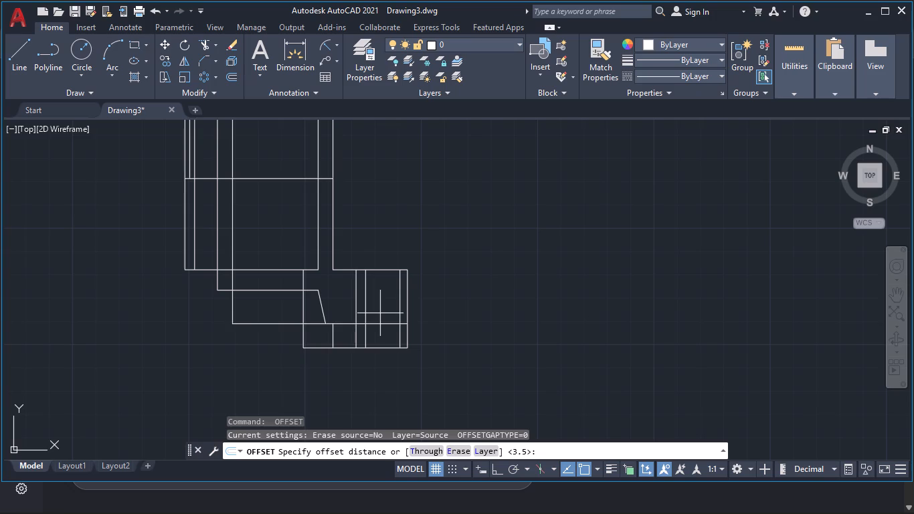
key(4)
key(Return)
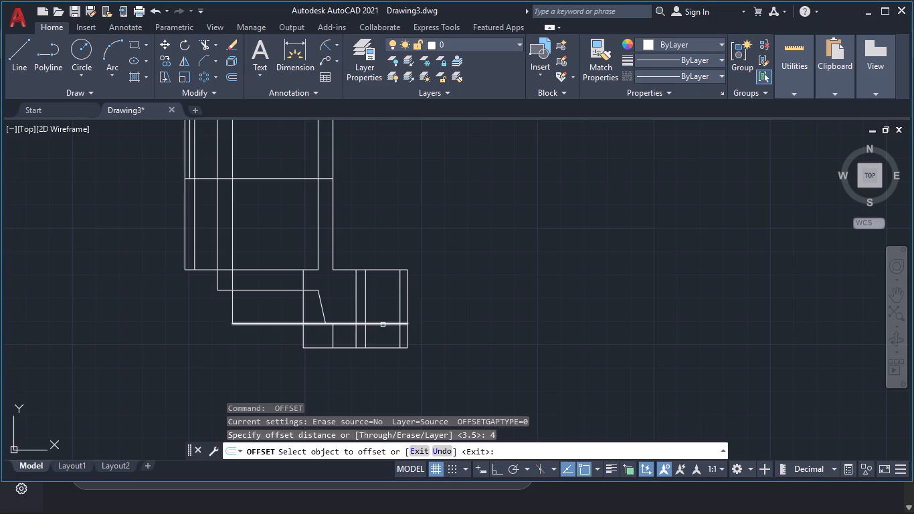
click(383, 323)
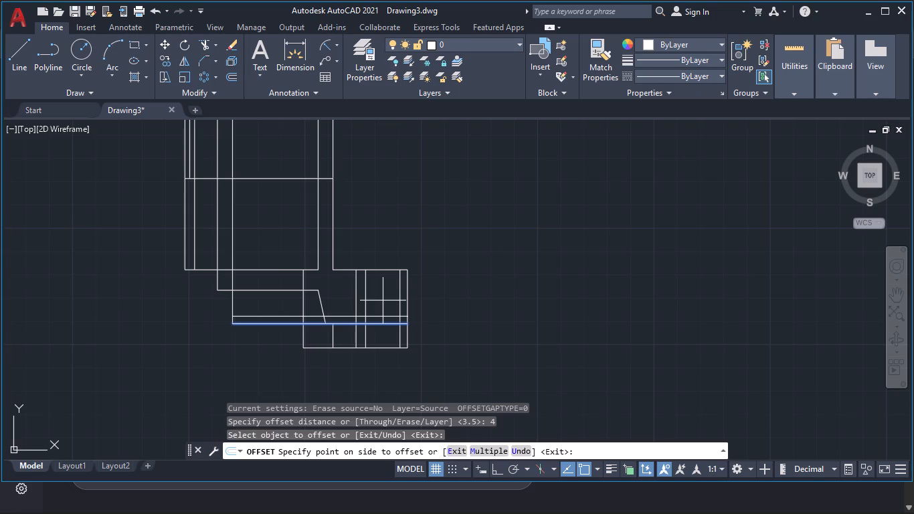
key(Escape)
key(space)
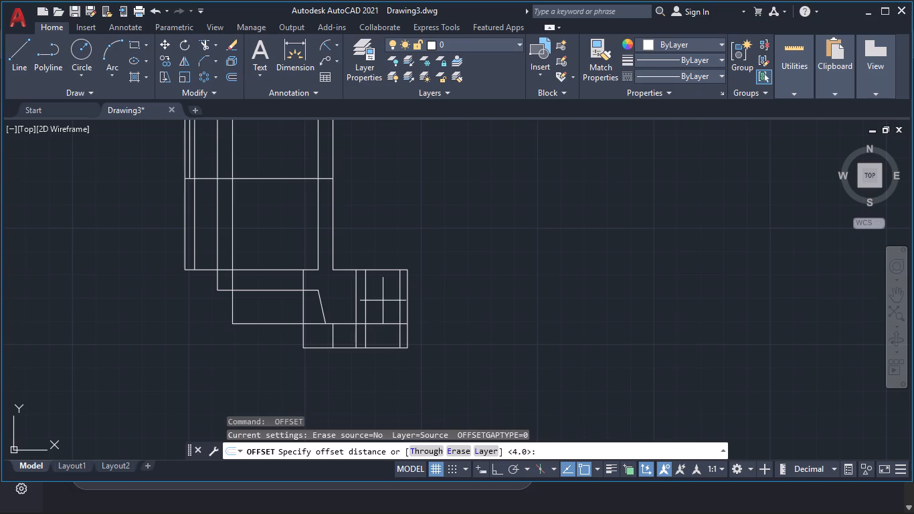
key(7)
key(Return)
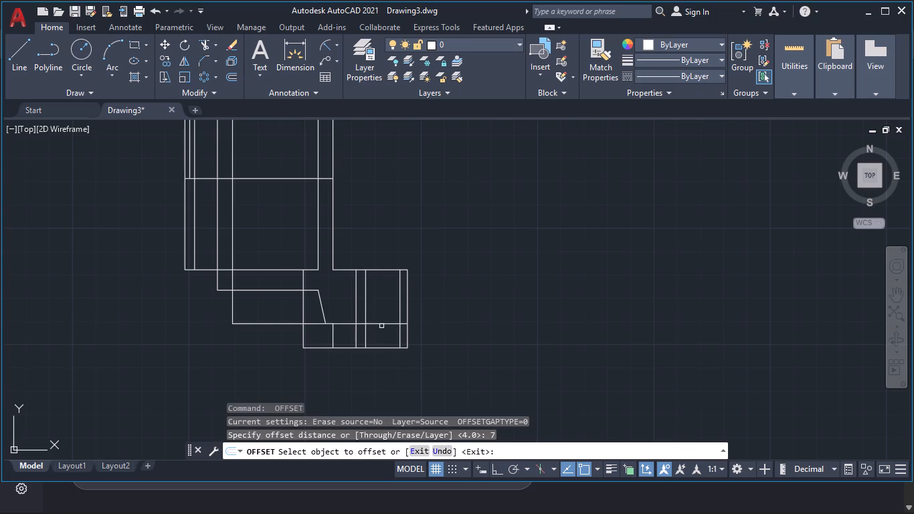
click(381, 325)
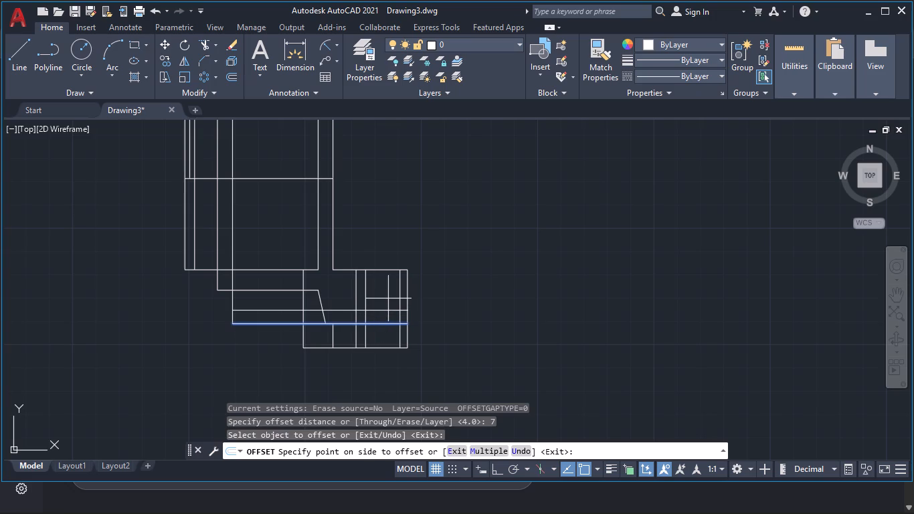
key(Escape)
Offset the horizontal line at the foot of the sloped hub edge 3.5 mm to both sides, above and below.
key(space)
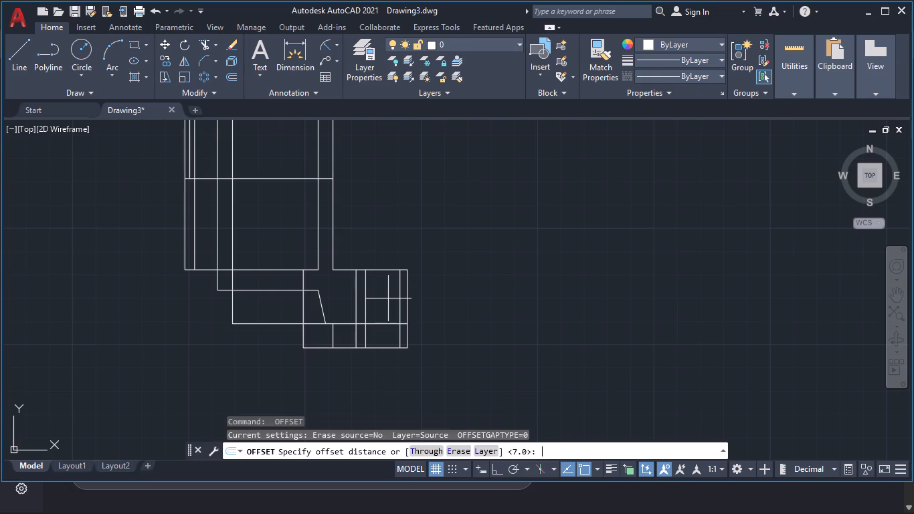
key(3)
text(.5)
key(Return)
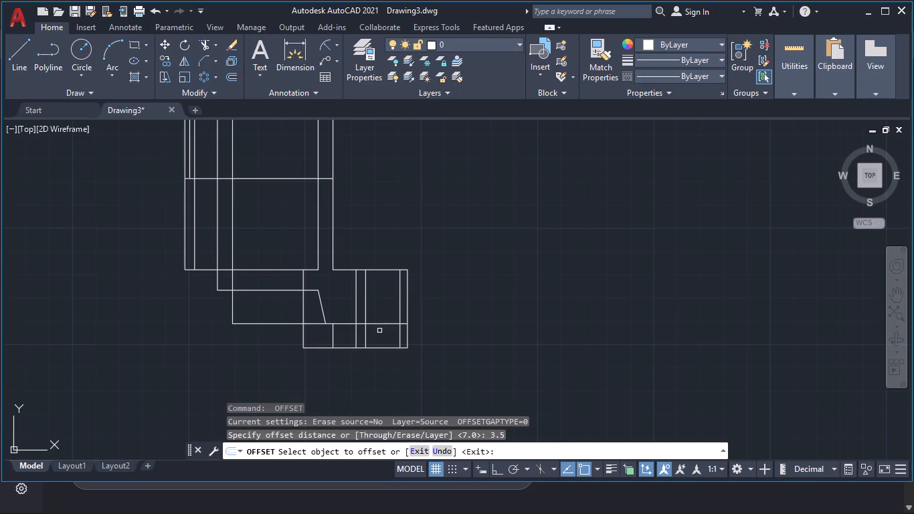
click(379, 324)
click(379, 303)
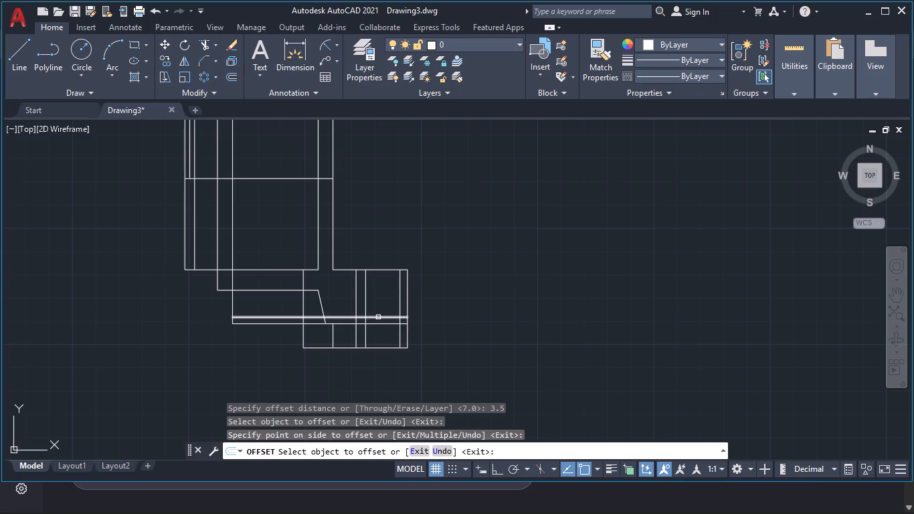
click(379, 323)
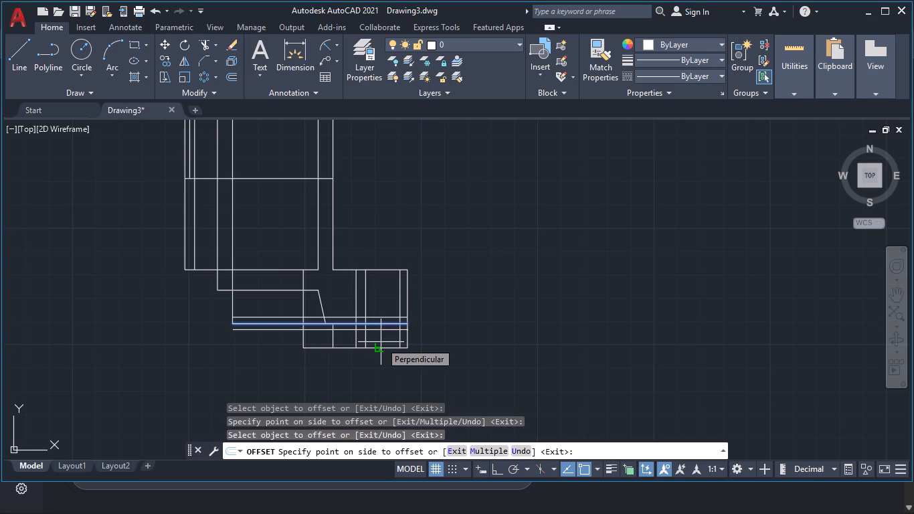
key(Escape)
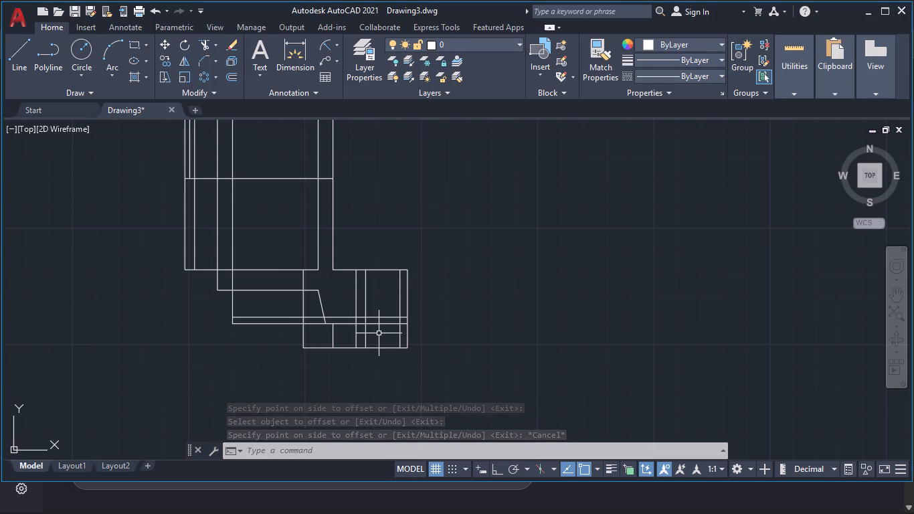
key(space)
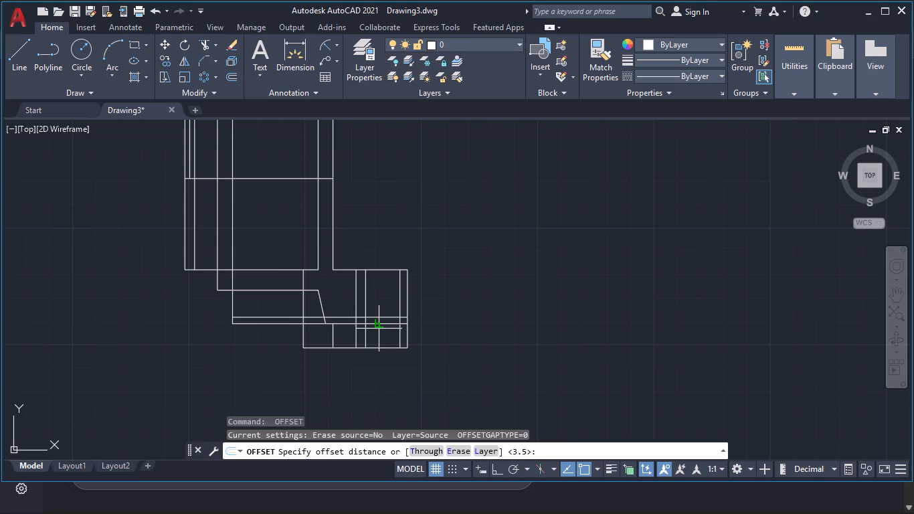
key(space)
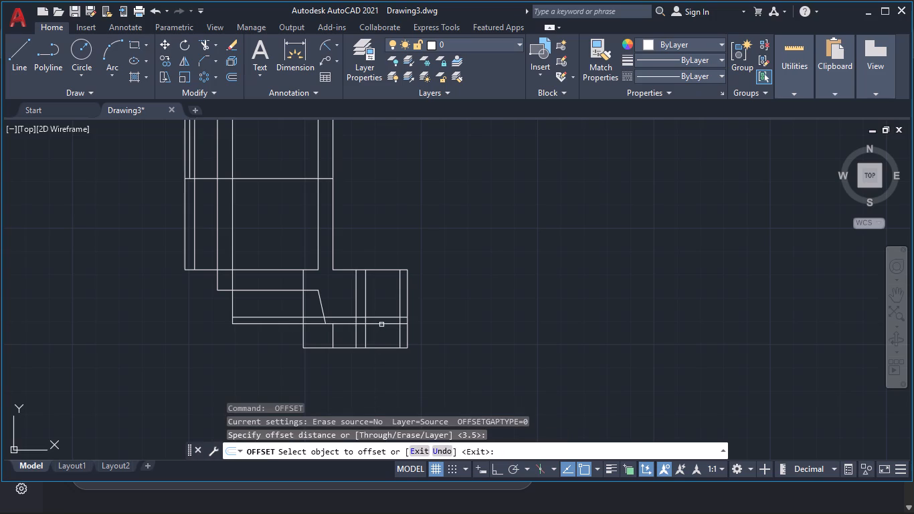
click(381, 325)
click(382, 335)
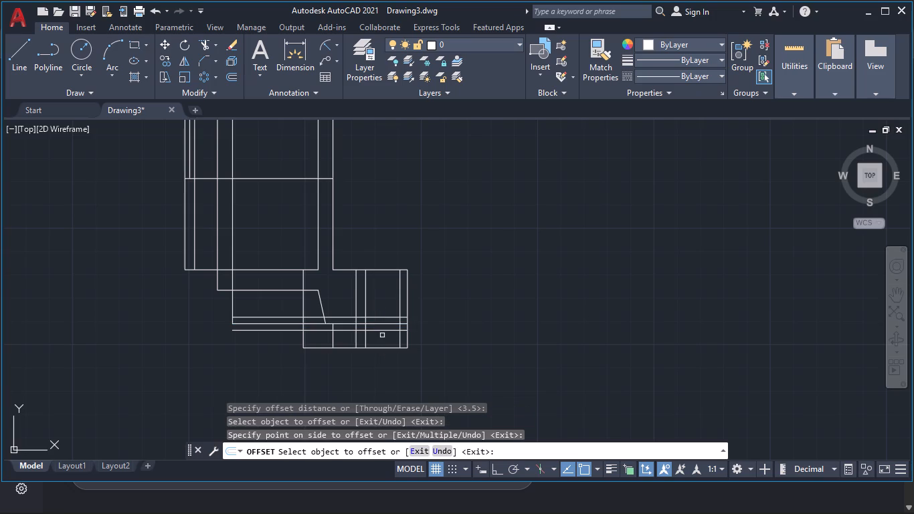
key(Return)
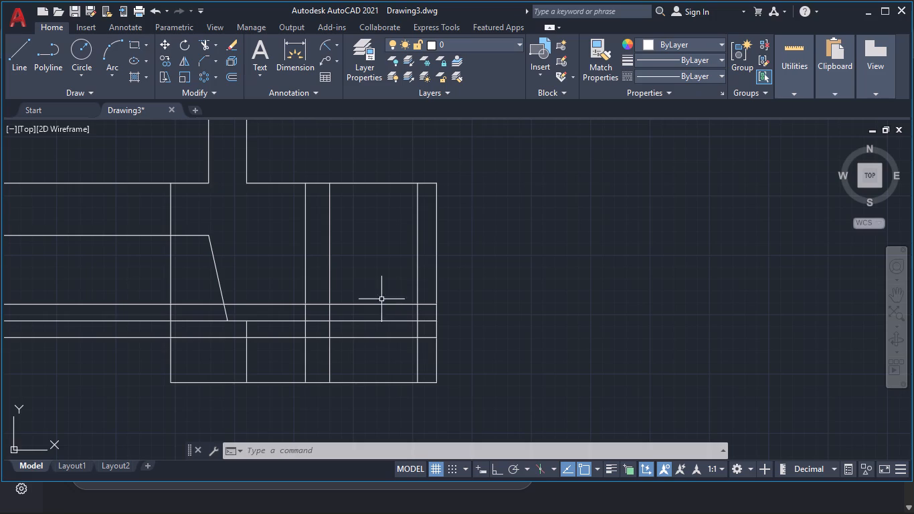
Draw a line 32 mm inward from the flange's outer edge along the lower offset line, continuing vertically up to the upper offset line.
click(19, 46)
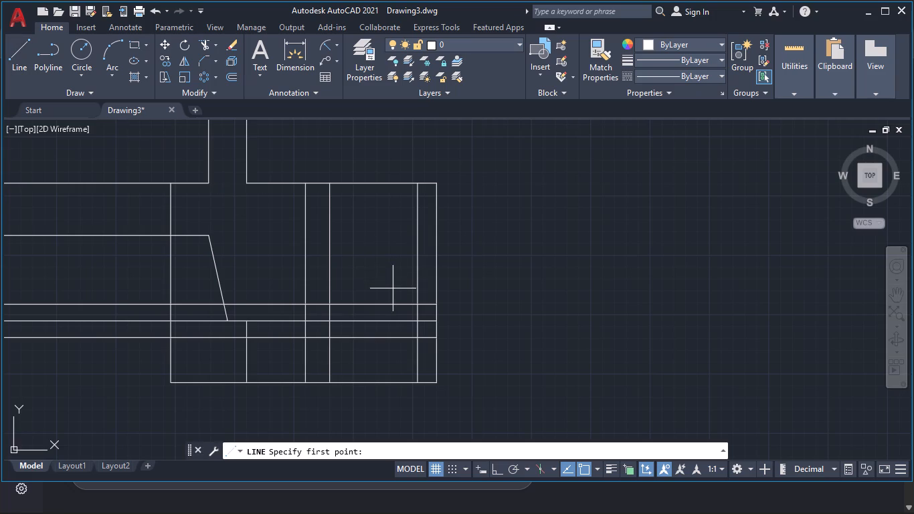
click(433, 337)
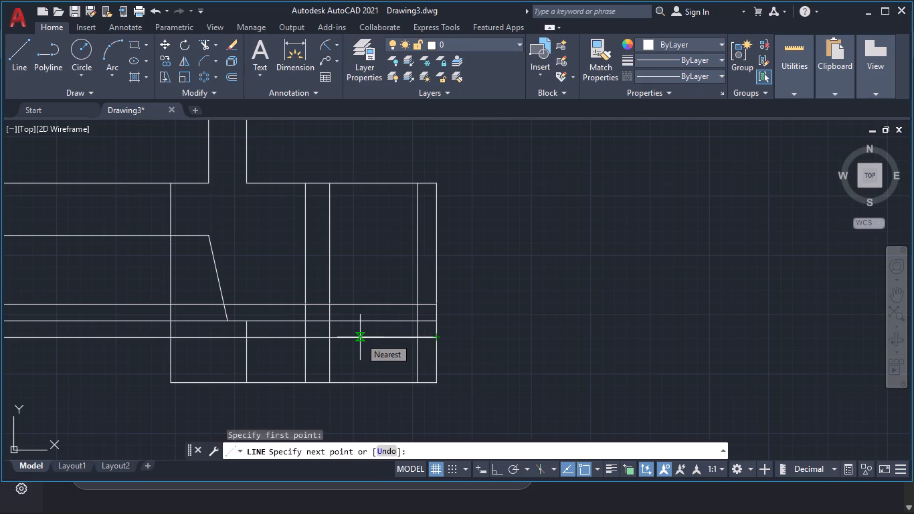
text(32)
key(Return)
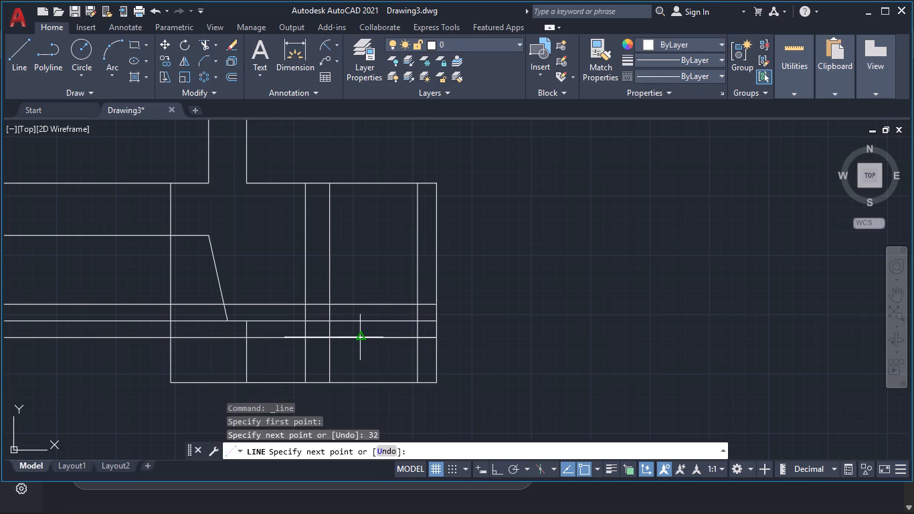
click(284, 302)
key(space)
key(space)
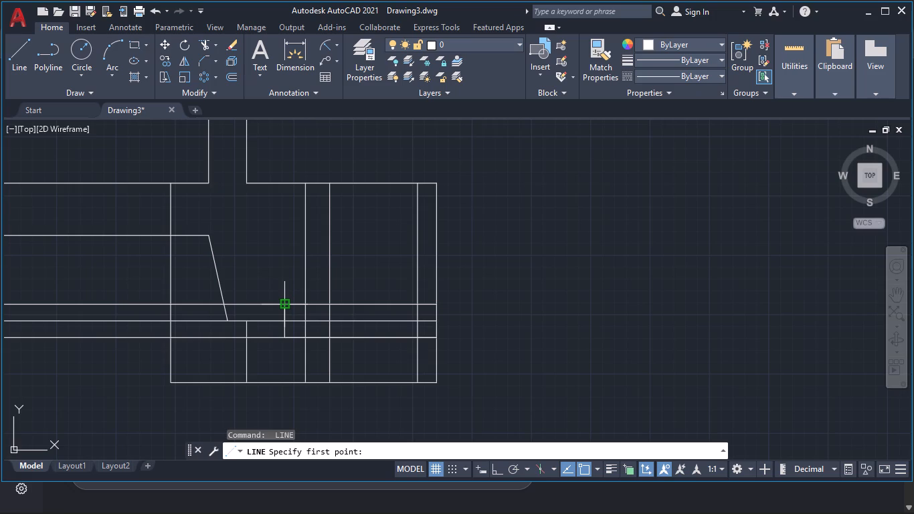
key(Escape)
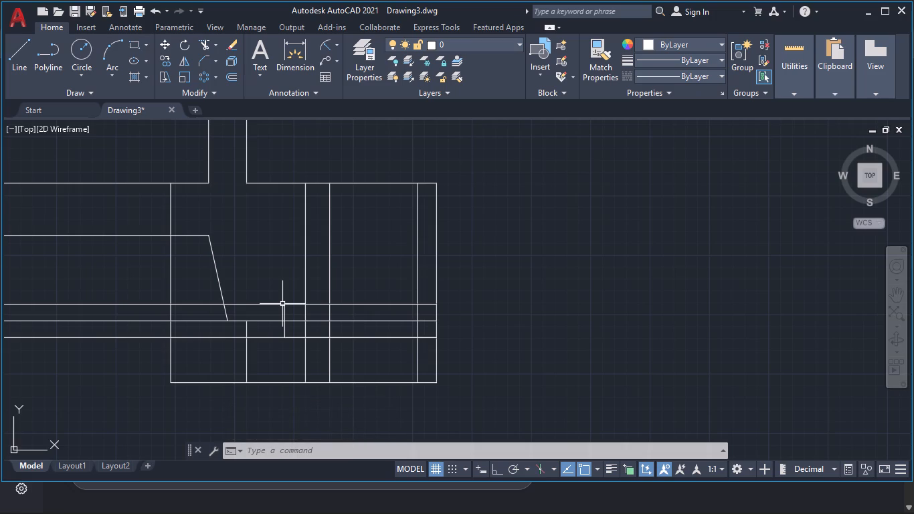
Offset the middle horizontal line at the foot of the sloped hub edge 1 mm to both sides, above and below.
key(o)
key(Return)
key(1)
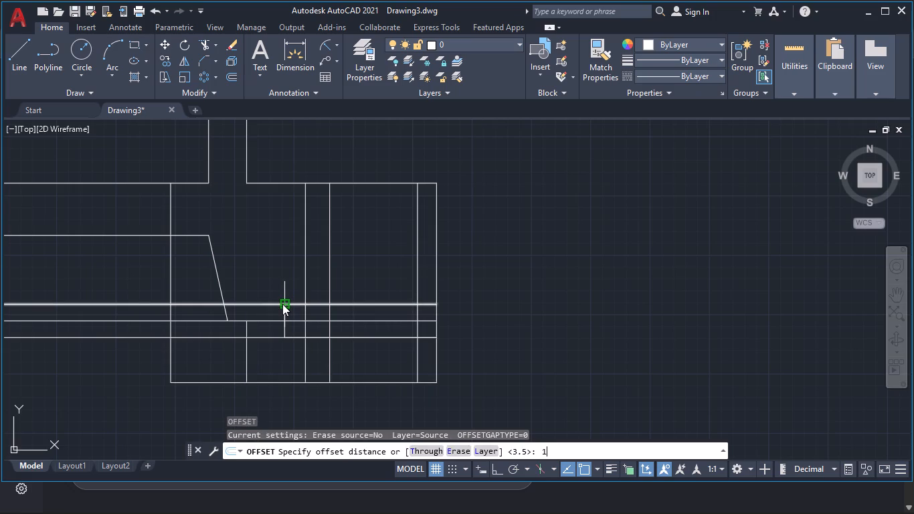
key(Return)
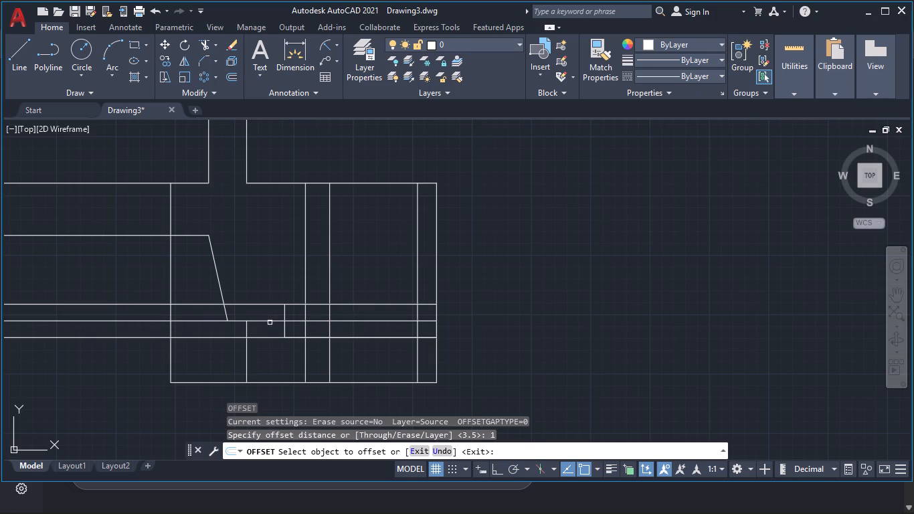
click(270, 323)
click(268, 311)
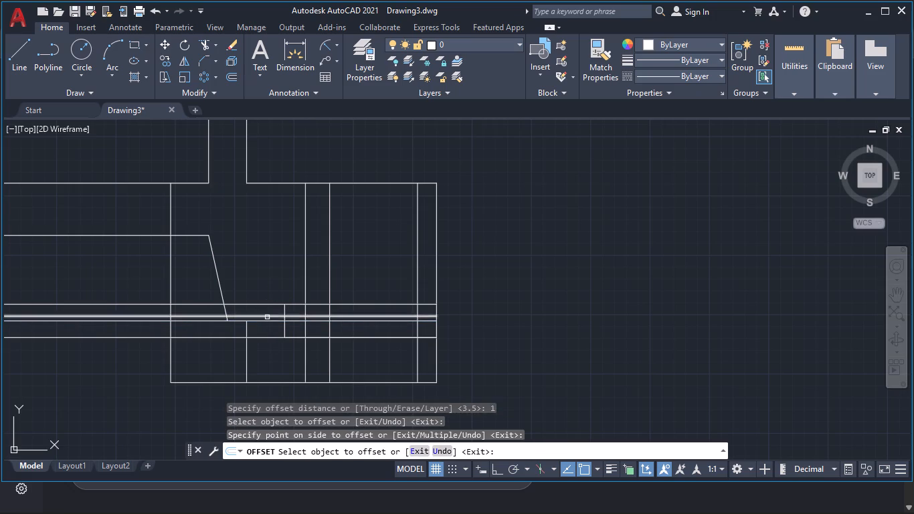
click(267, 321)
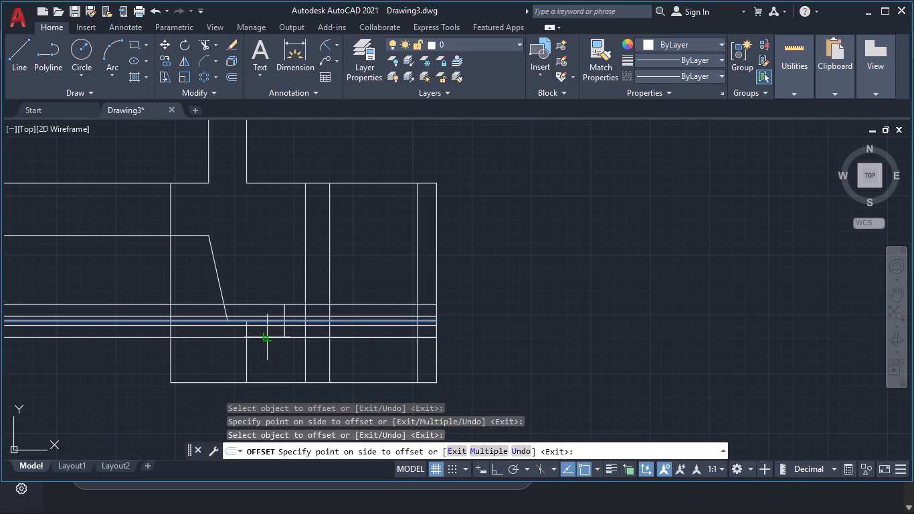
click(266, 334)
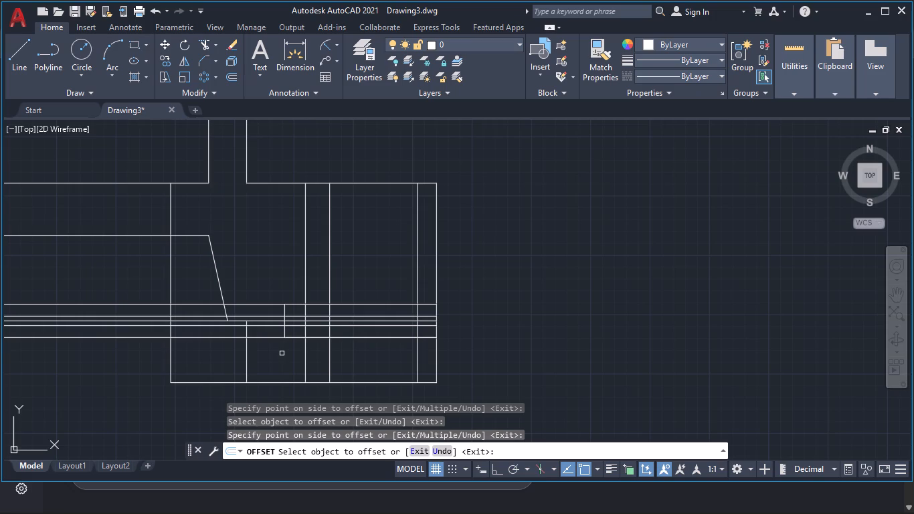
key(Escape)
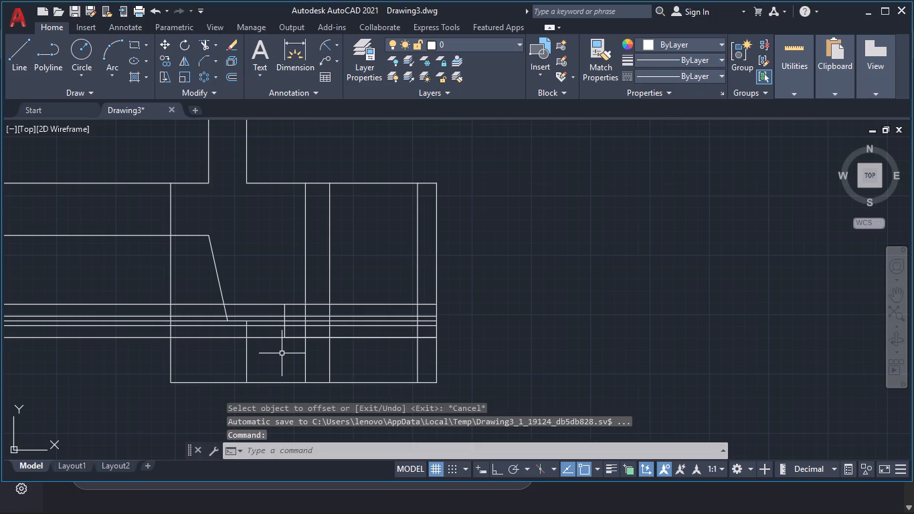
Trim the horizontal lines crossing the strip between the flange's outer vertical edge and the vertical line 4 mm inside it.
text(tr)
key(Return)
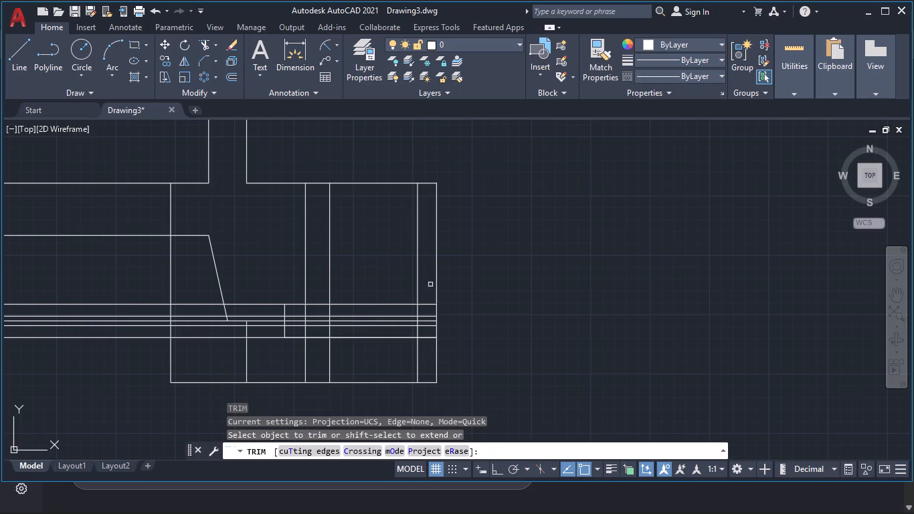
click(430, 286)
click(429, 346)
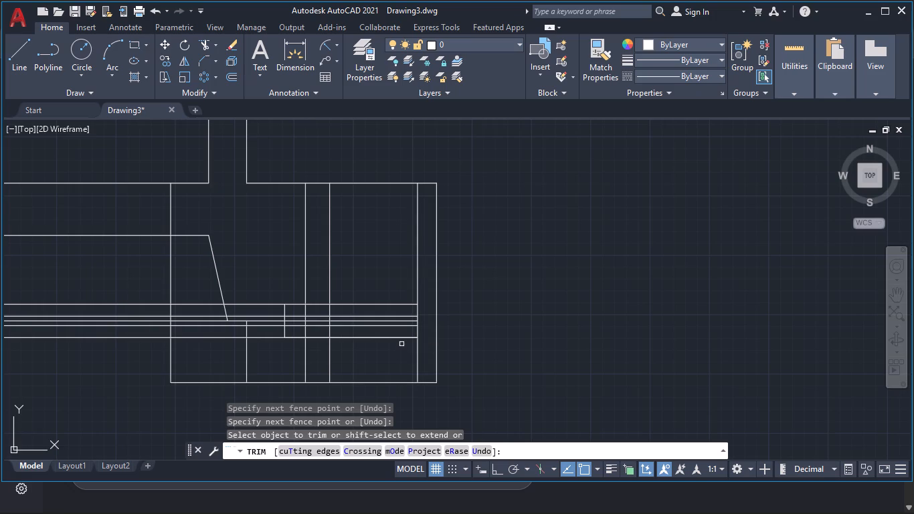
Undo the last trim and instead trim the vertical line 4 mm inside the flange's outer edge, below and above the hole's 3.5 mm offset lines.
key(ctrl+z)
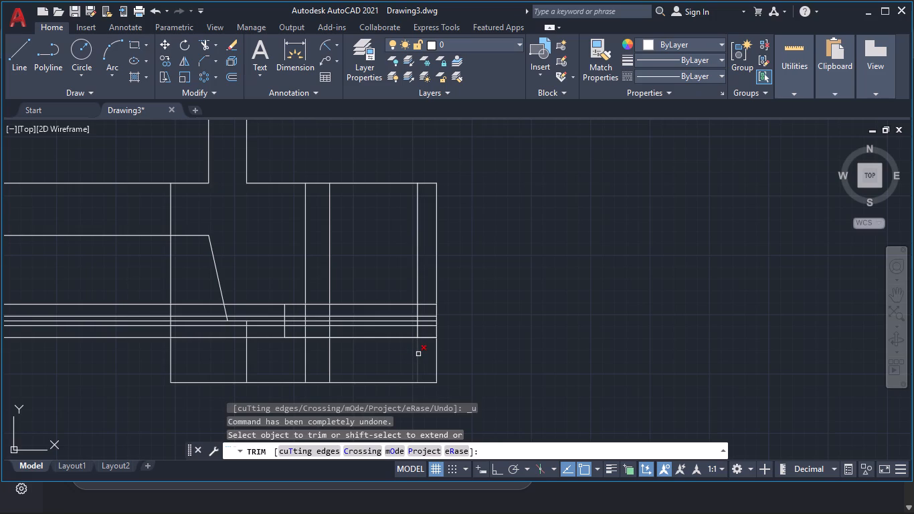
click(418, 354)
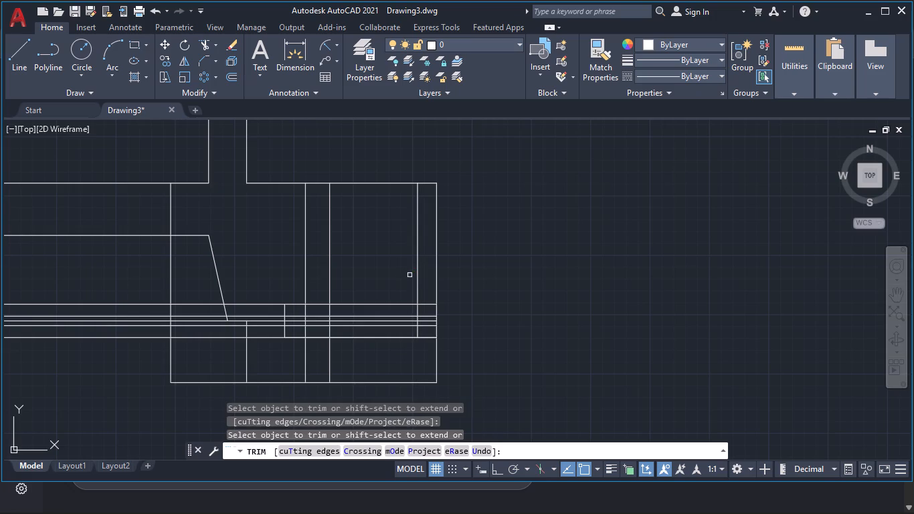
click(417, 280)
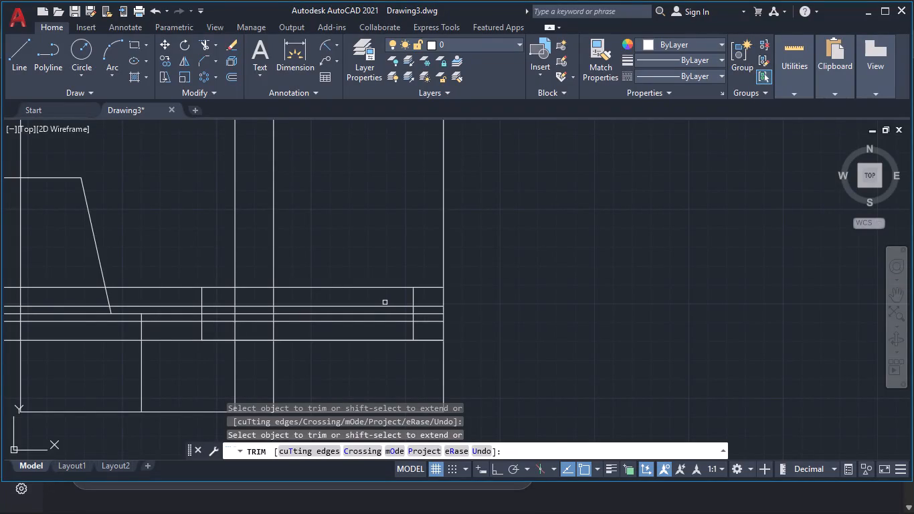
Trim the upper 3.5 mm offset line, lower 1 mm offset line and middle line where they overrun between the hub and the hole's inner end.
click(177, 288)
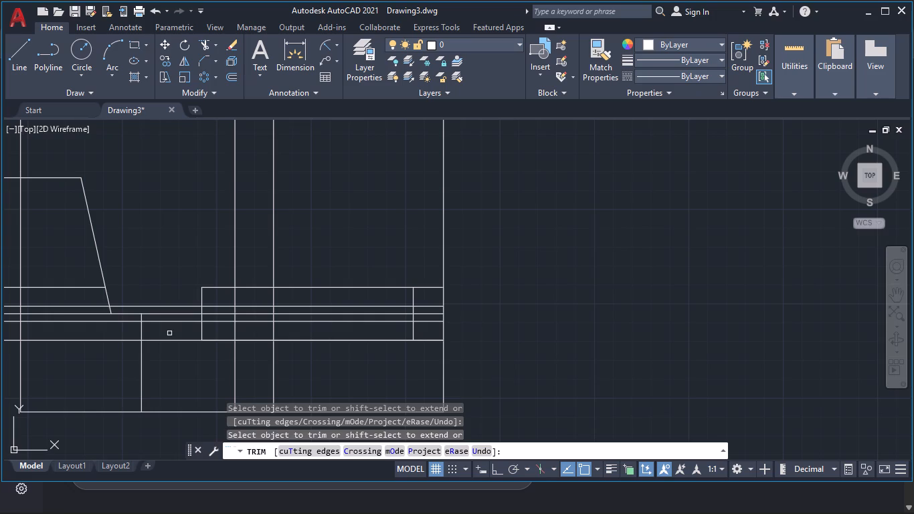
click(127, 322)
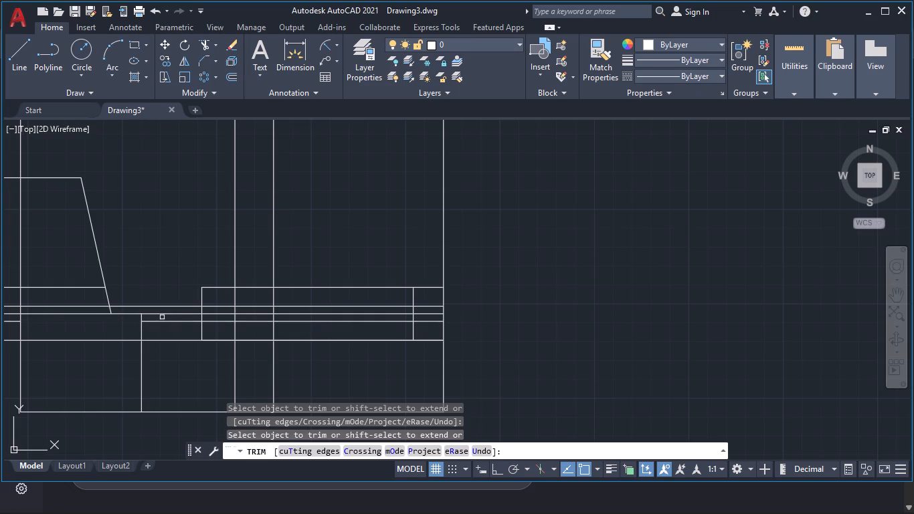
click(167, 314)
key(Escape)
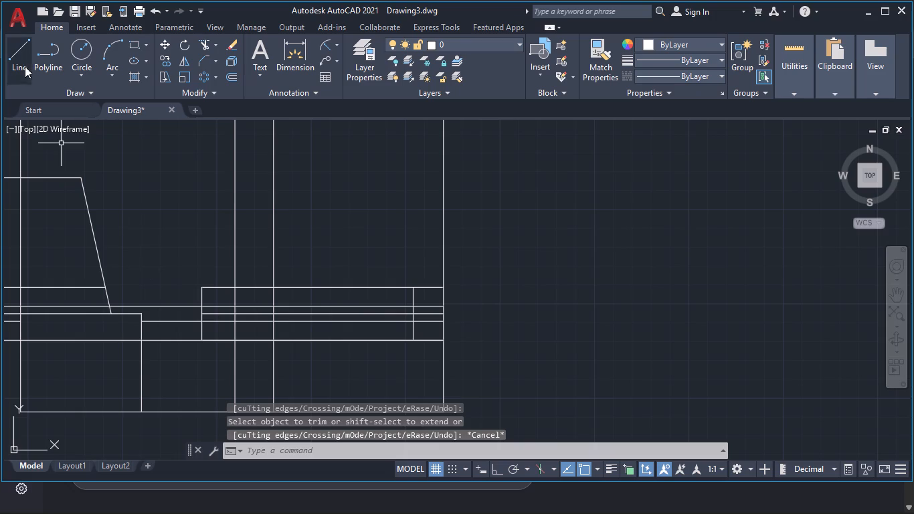
Draw two sloped lines from the 1 mm offset lines at the hole's inner end to the 3.5 mm lines at the nearest flange vertical.
click(15, 48)
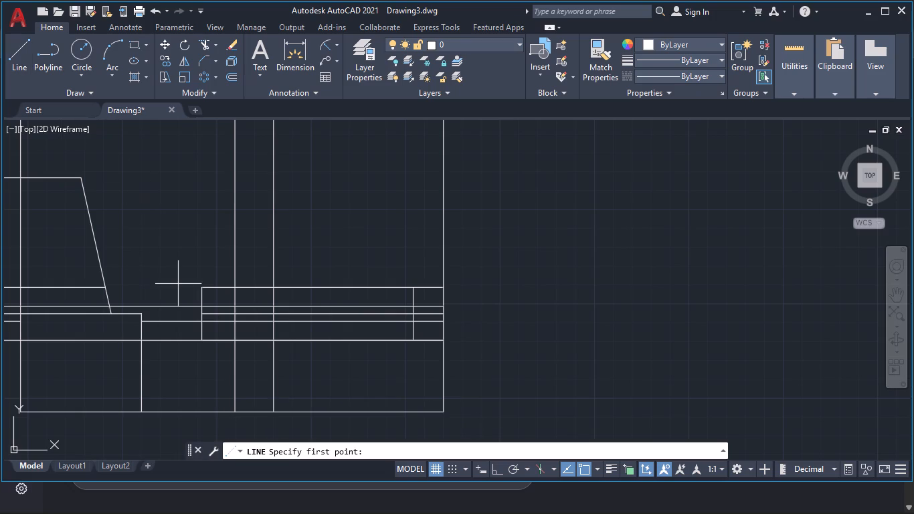
click(200, 305)
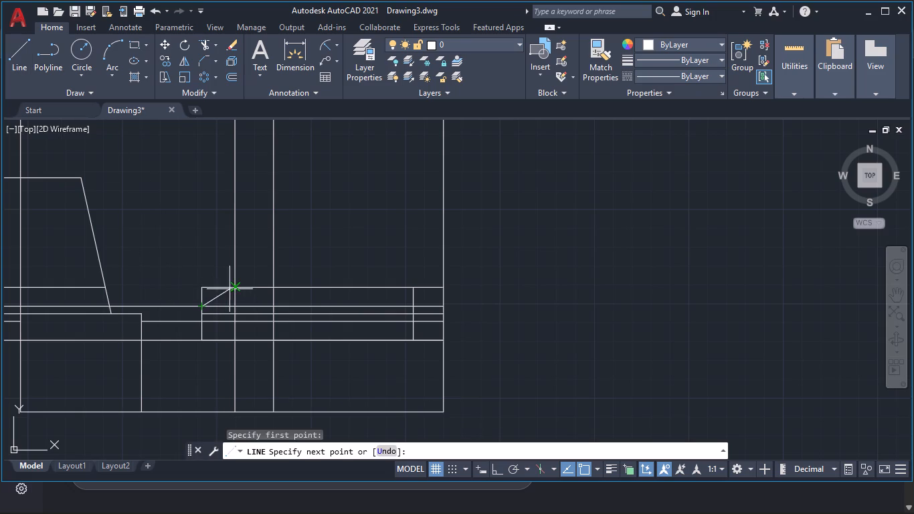
click(232, 289)
key(space)
key(space)
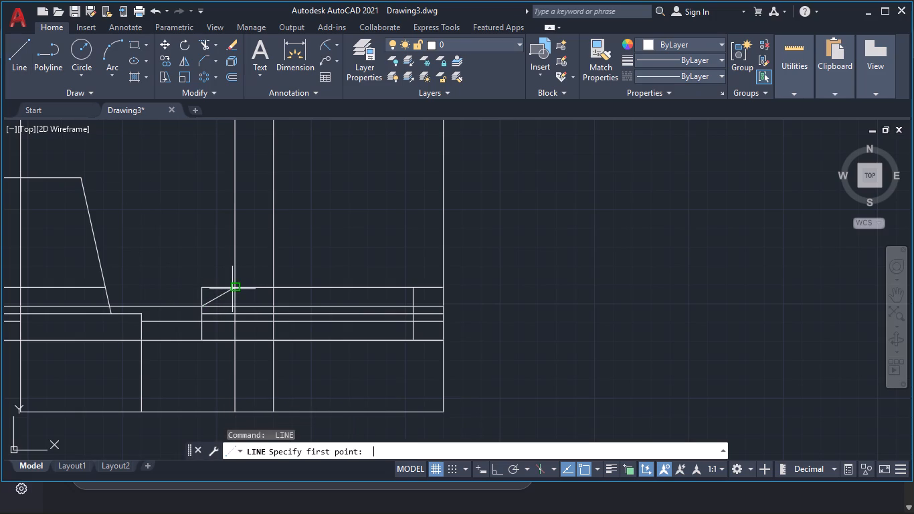
click(204, 321)
click(234, 339)
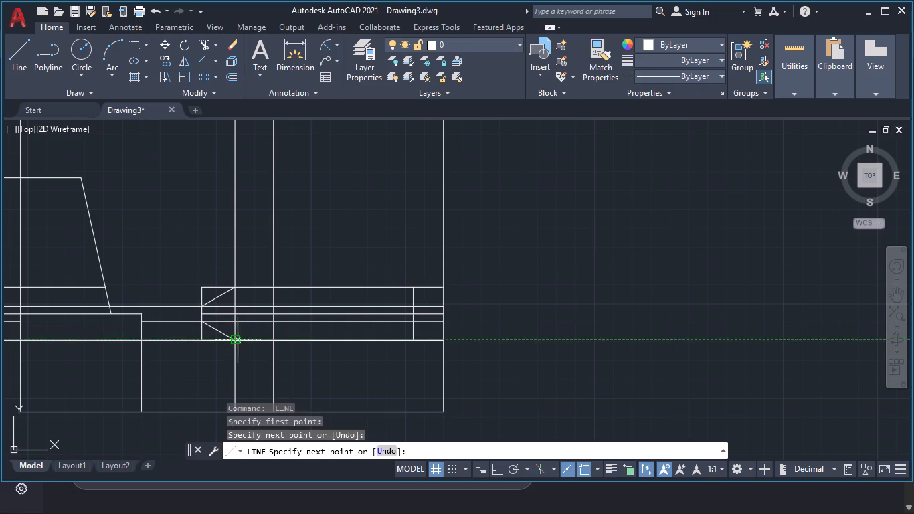
key(space)
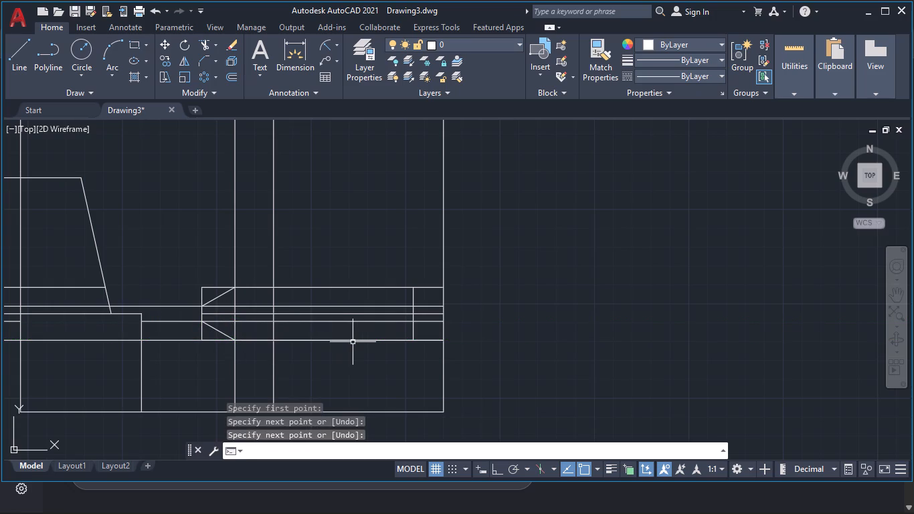
Trim the square corners outside the hole's tapered end and the lower 3.5 mm offset line back to the hub's vertical edge.
text(tr)
key(Return)
click(215, 287)
click(203, 294)
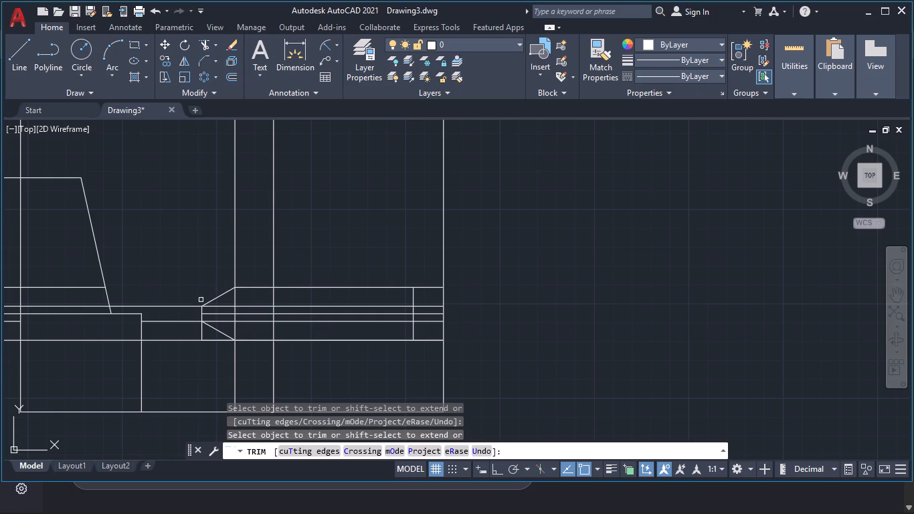
click(202, 333)
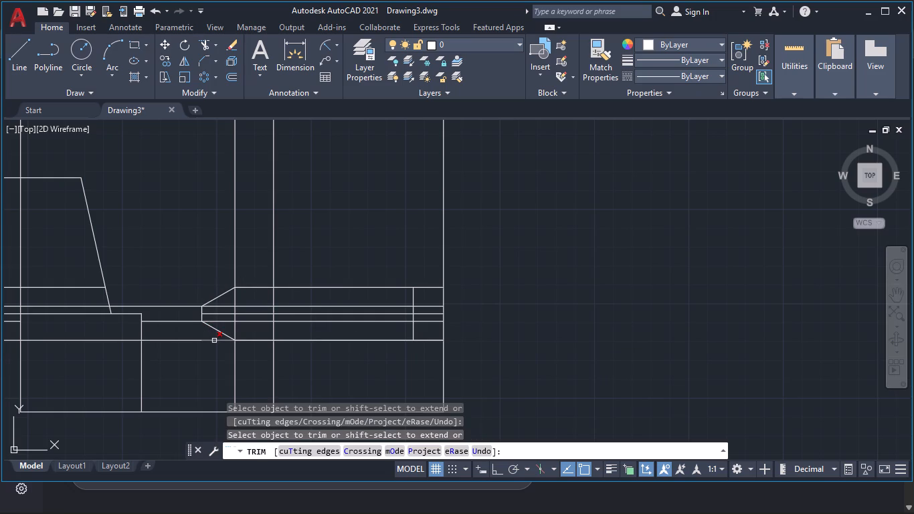
click(214, 341)
click(178, 343)
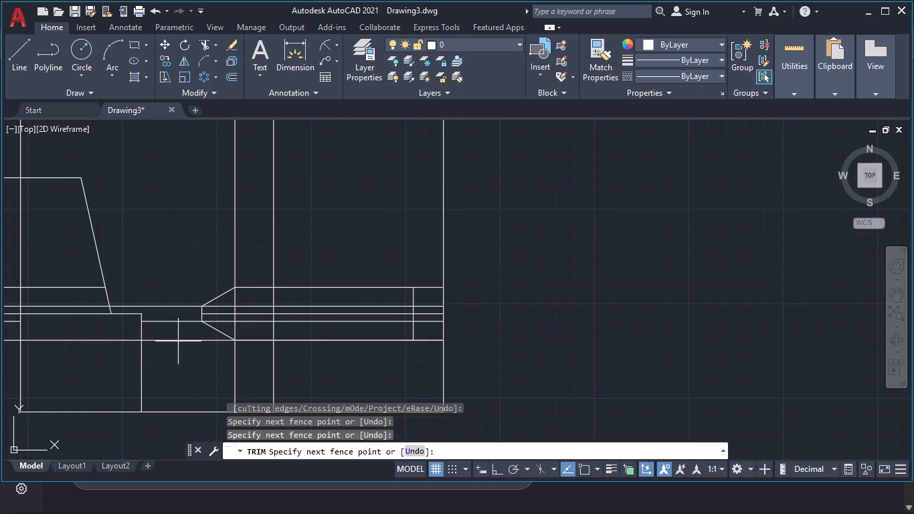
click(178, 337)
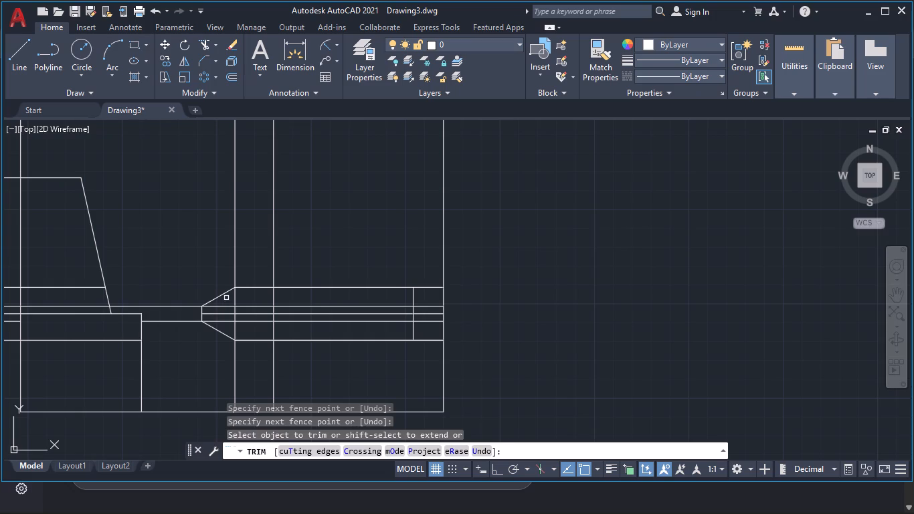
Trim the inner horizontal lines and crossing verticals inside the hole out to the flange's outer edge, keeping the vertical at the taper's wide end.
click(226, 298)
click(223, 327)
click(253, 298)
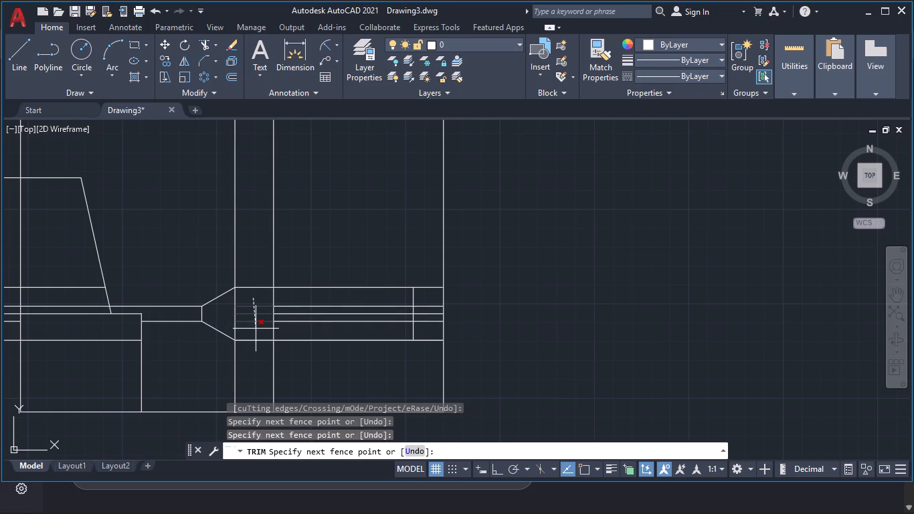
click(282, 333)
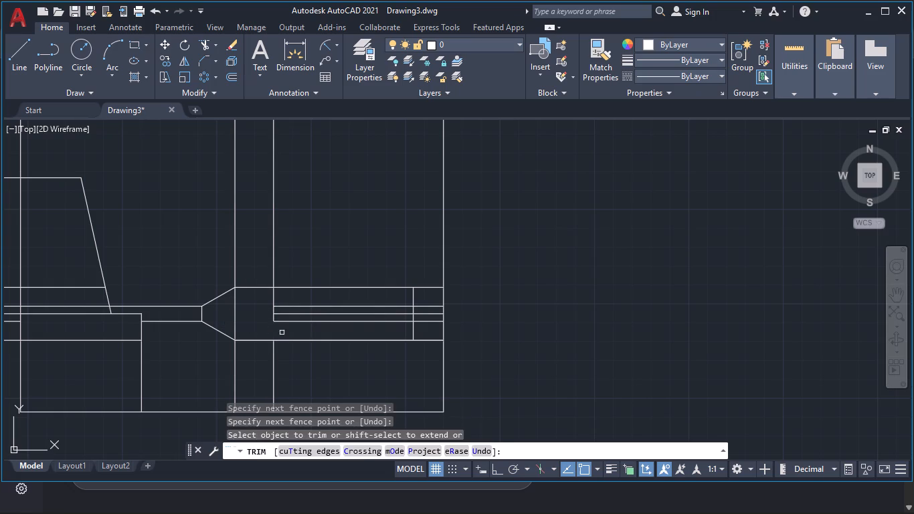
click(266, 305)
click(315, 323)
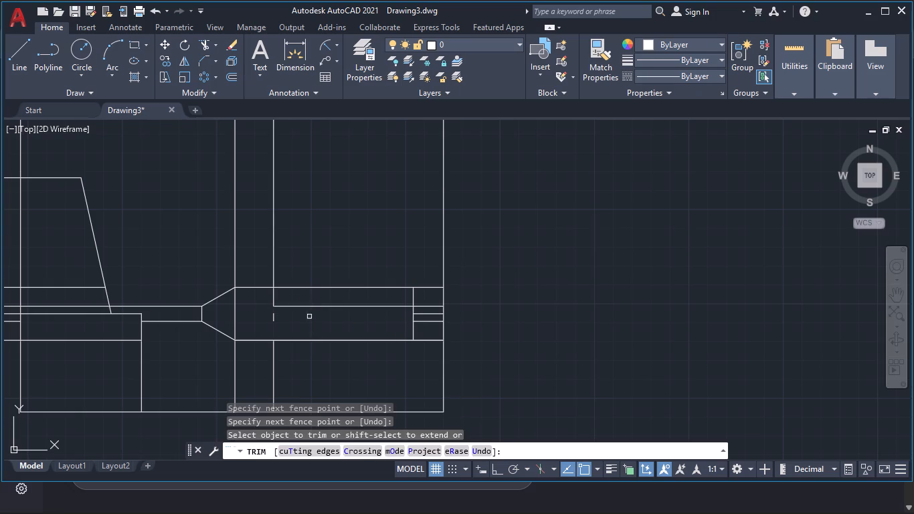
click(300, 298)
click(270, 320)
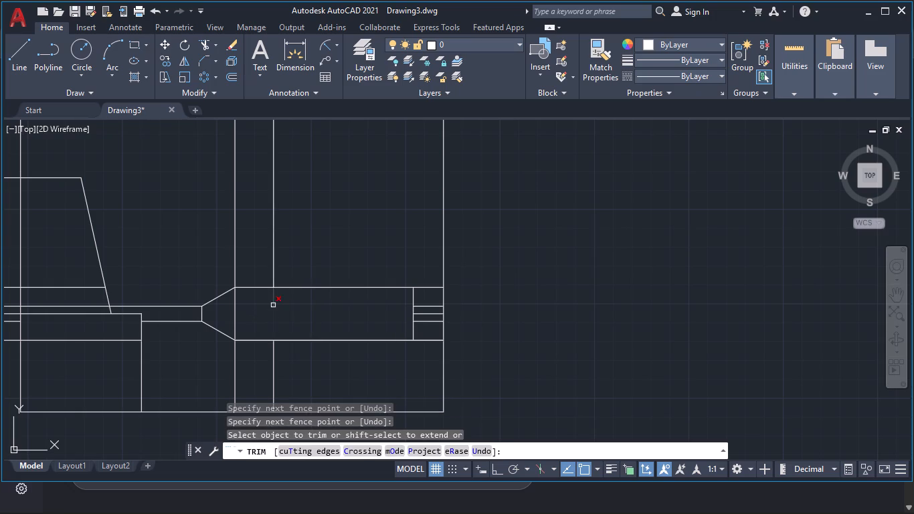
click(273, 305)
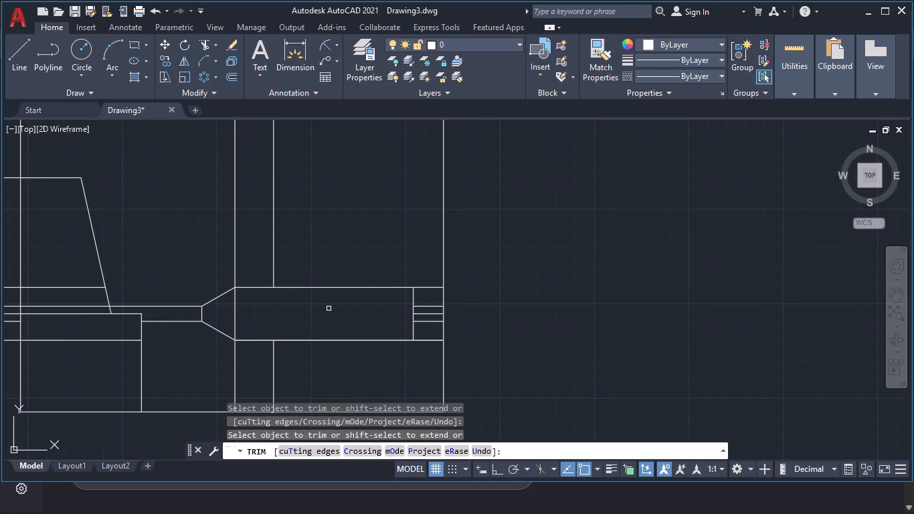
click(426, 302)
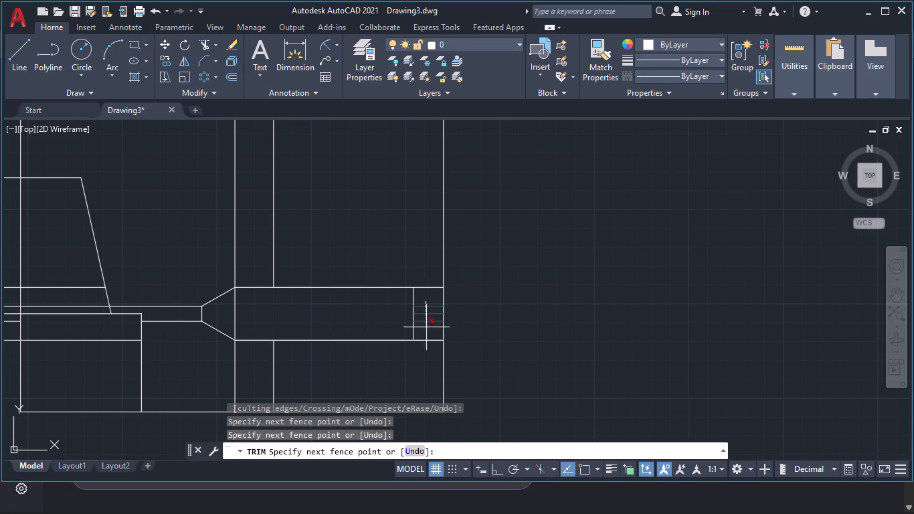
click(426, 327)
click(413, 319)
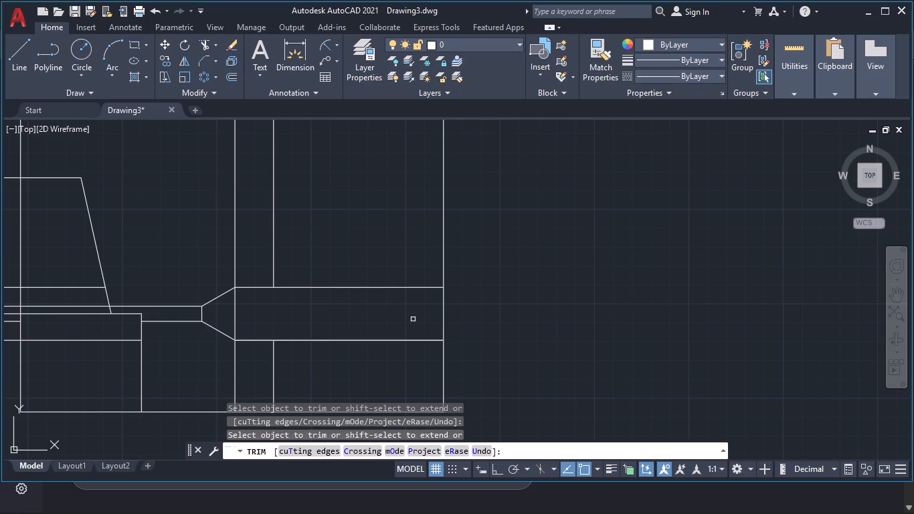
key(Escape)
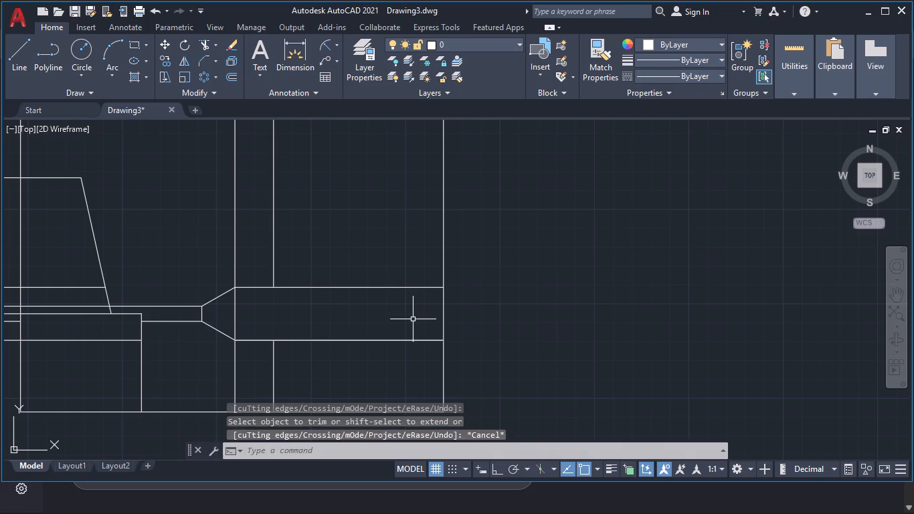
Offset the flange's outer vertical edge 4 mm inward.
key(o)
key(Return)
key(4)
key(Return)
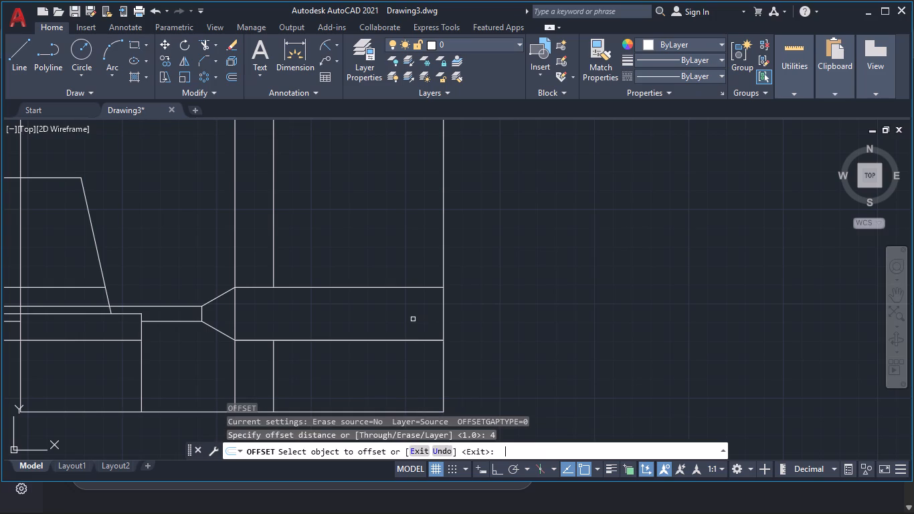
click(444, 322)
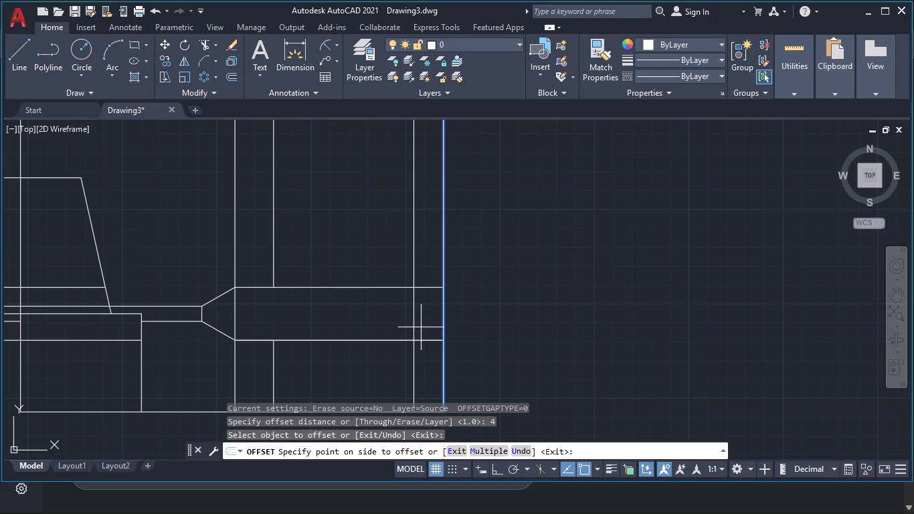
click(421, 327)
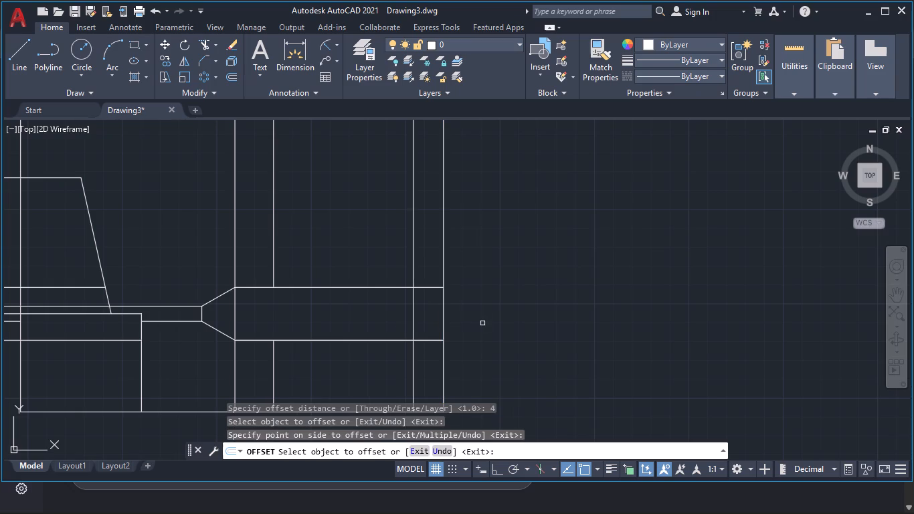
key(Escape)
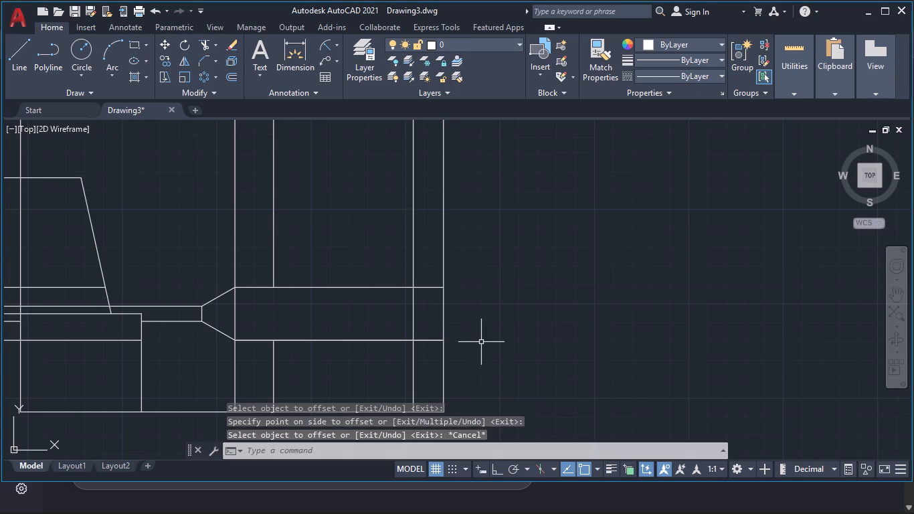
Break the hole's lower and upper horizontal edges at their intersections with the vertical line 4 mm inside the flange's outer edge.
text(bre)
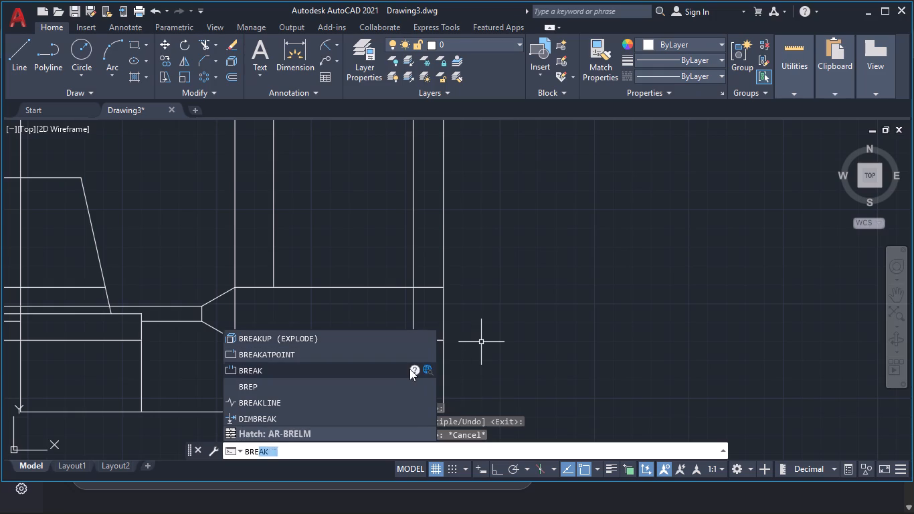
click(330, 351)
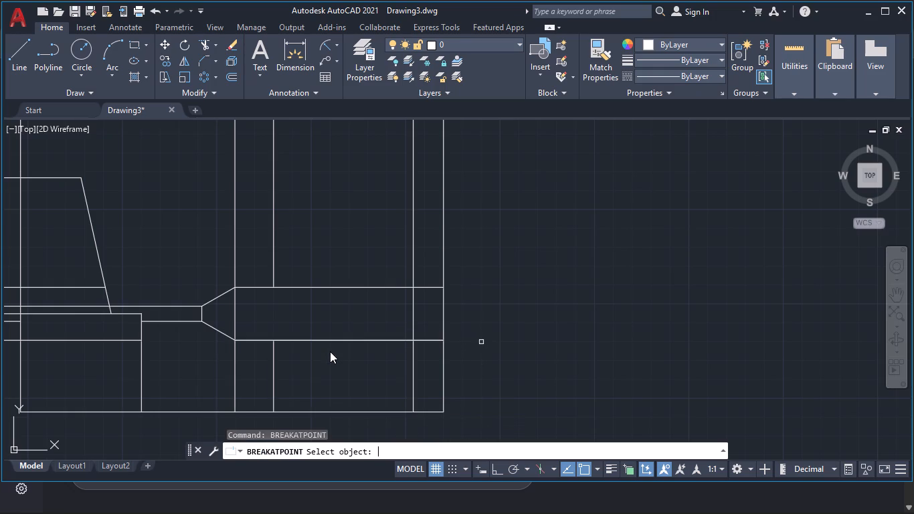
click(423, 339)
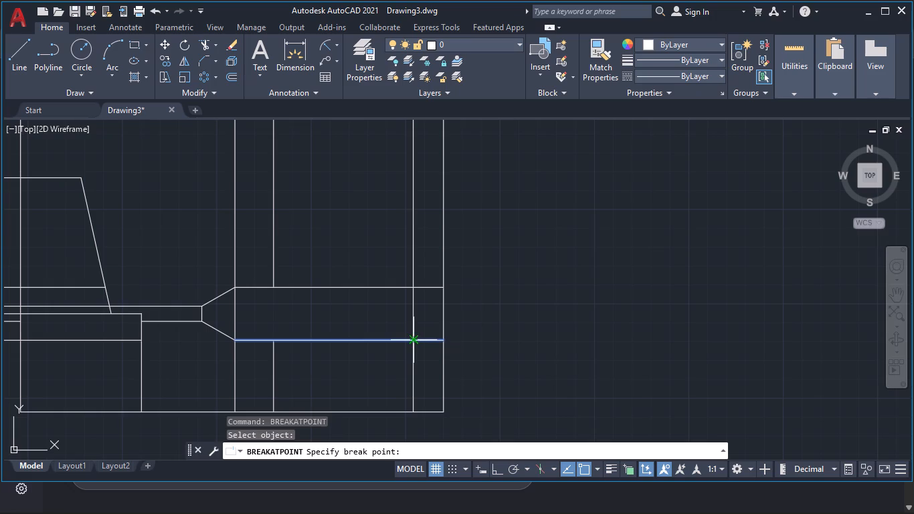
click(412, 340)
key(space)
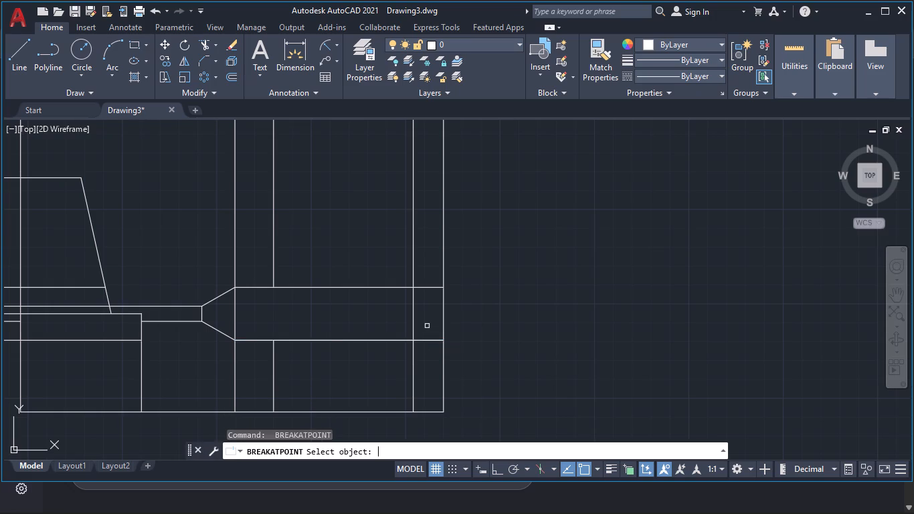
click(427, 288)
click(414, 288)
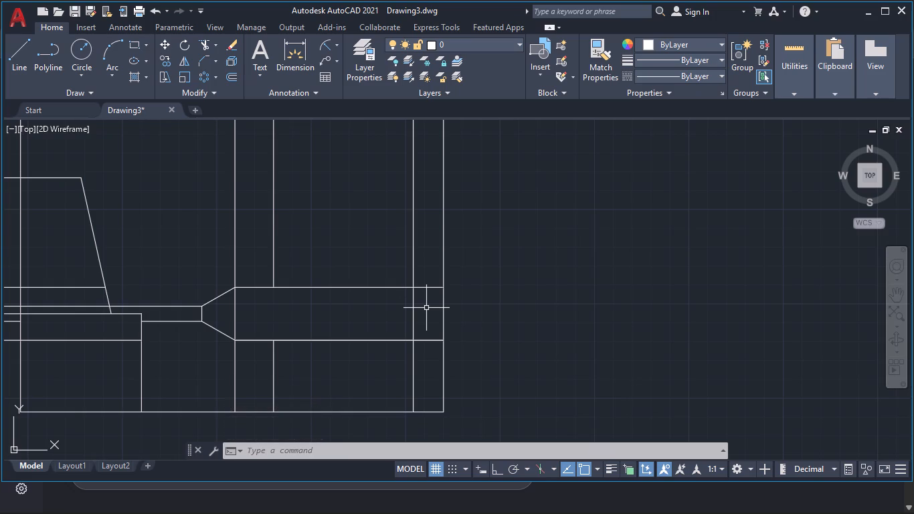
Offset the hole's short lower and upper edge segments at the flange's outer end 2 mm outward, away from the hole.
key(o)
key(Return)
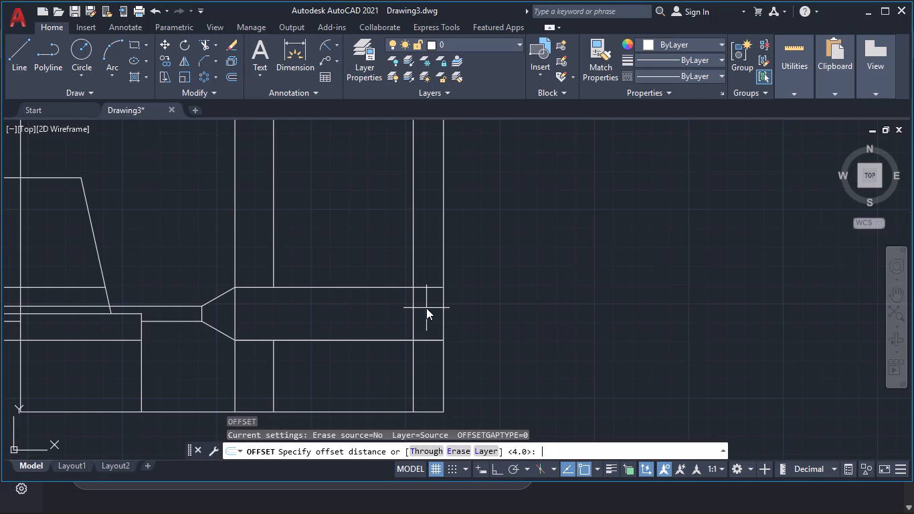
key(2)
key(Return)
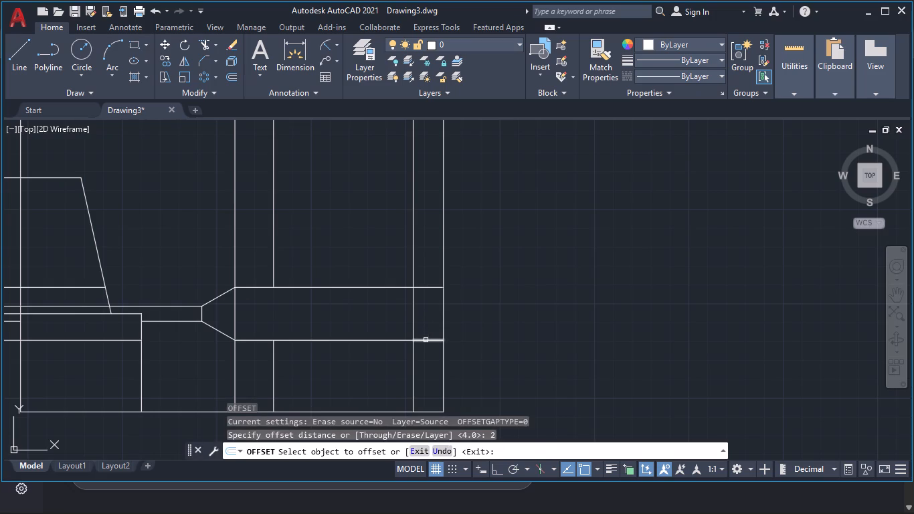
click(426, 340)
click(426, 363)
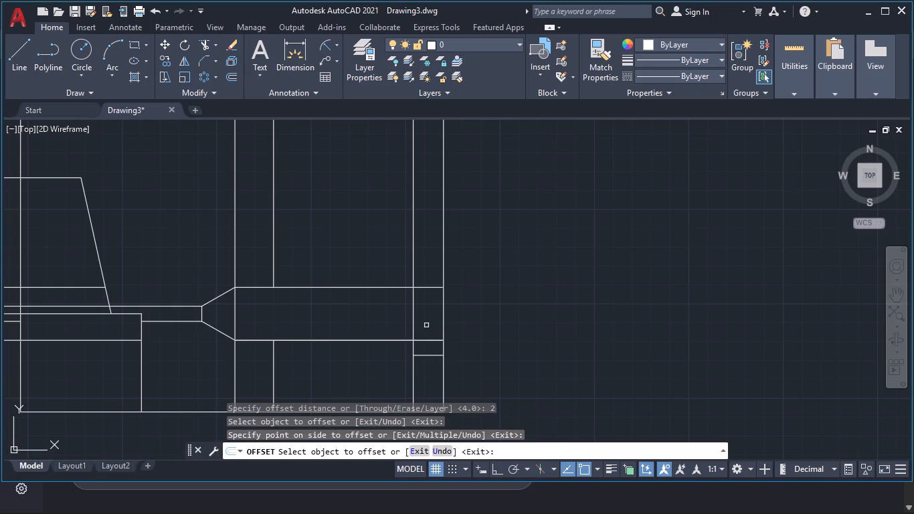
click(427, 286)
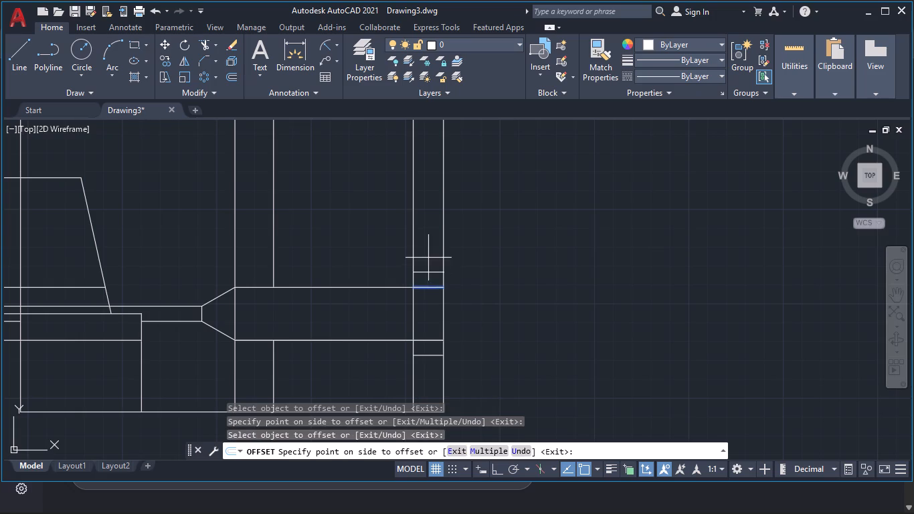
click(428, 258)
key(Return)
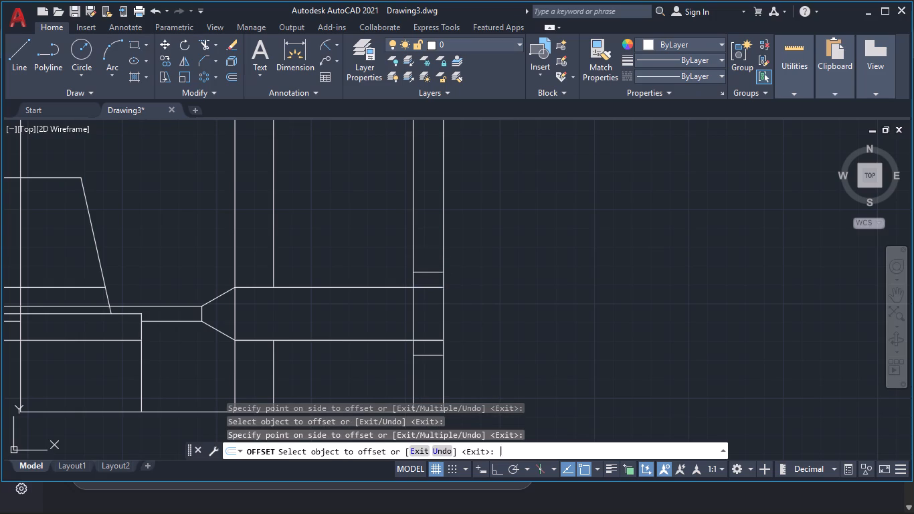
Trim the original upper and lower hole edges between the 4 mm offset vertical and the flange's outer edge.
text(tr)
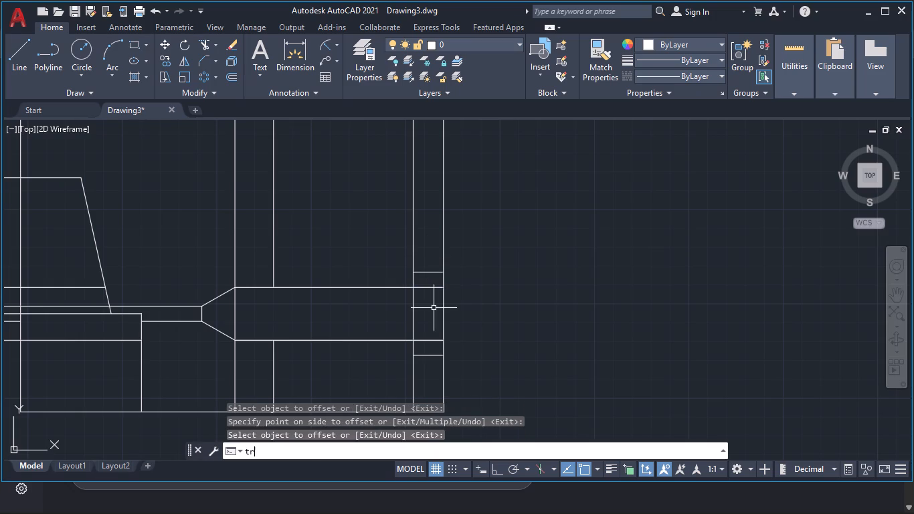
key(Return)
click(428, 286)
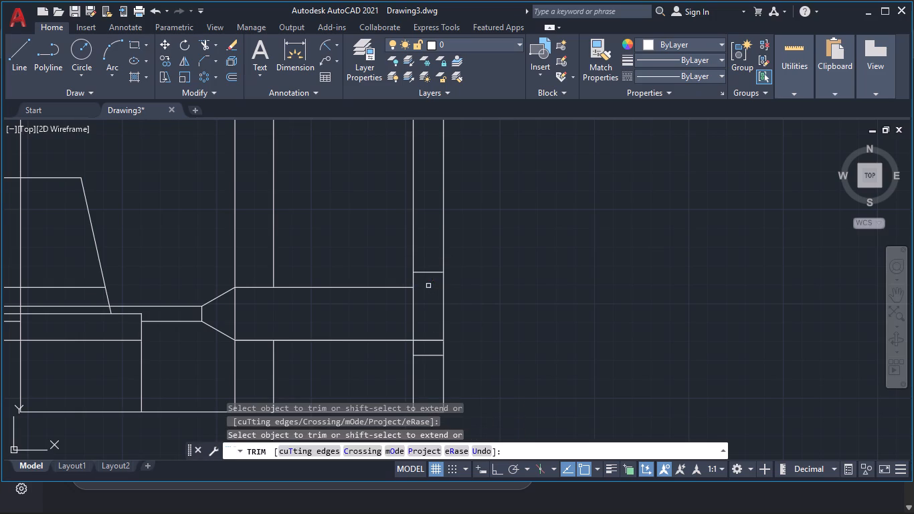
click(425, 341)
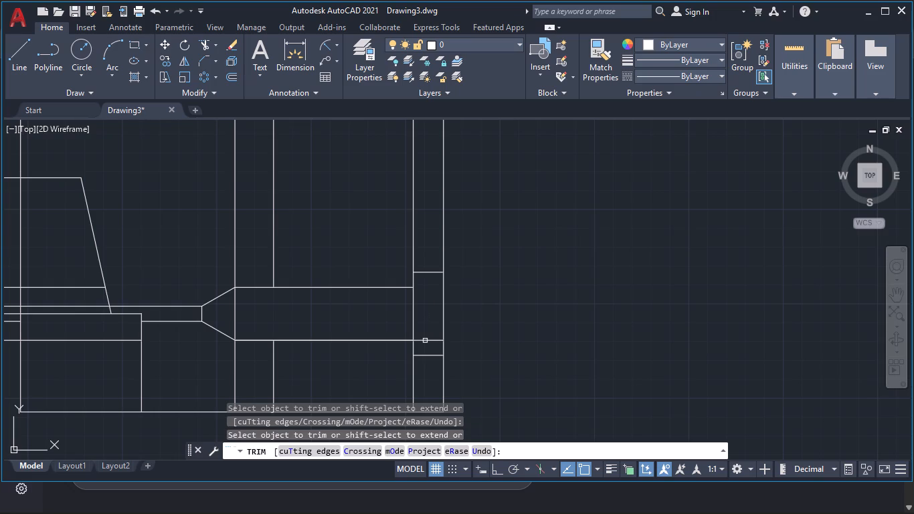
click(425, 341)
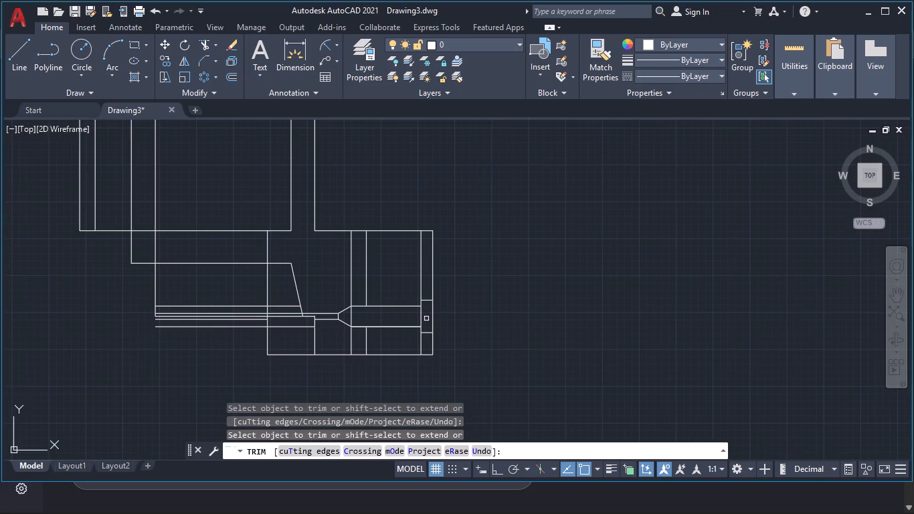
Trim the two vertical line segments between the hole's lower edge and the flange's bottom edge.
click(379, 343)
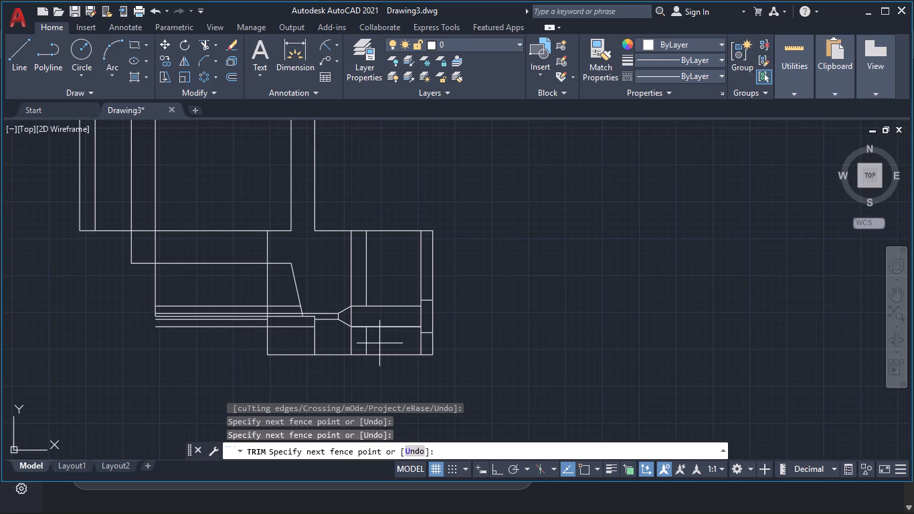
click(379, 343)
click(341, 345)
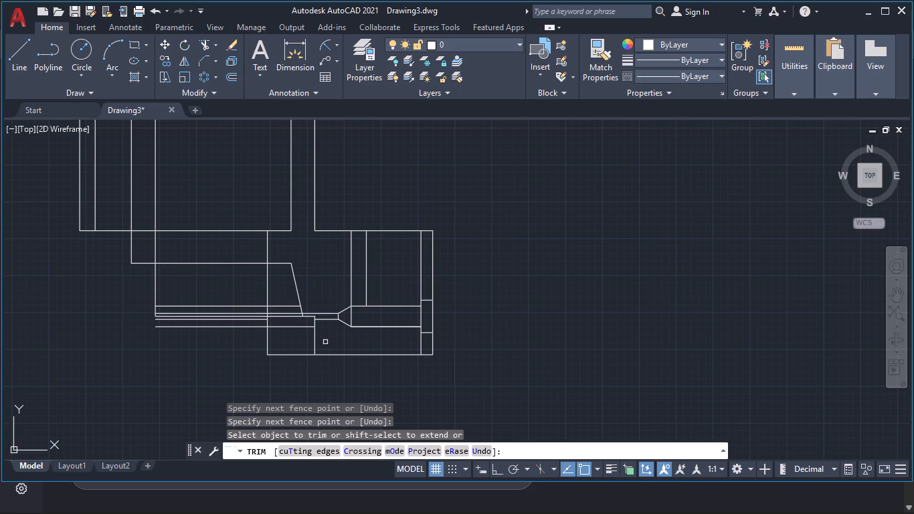
key(Escape)
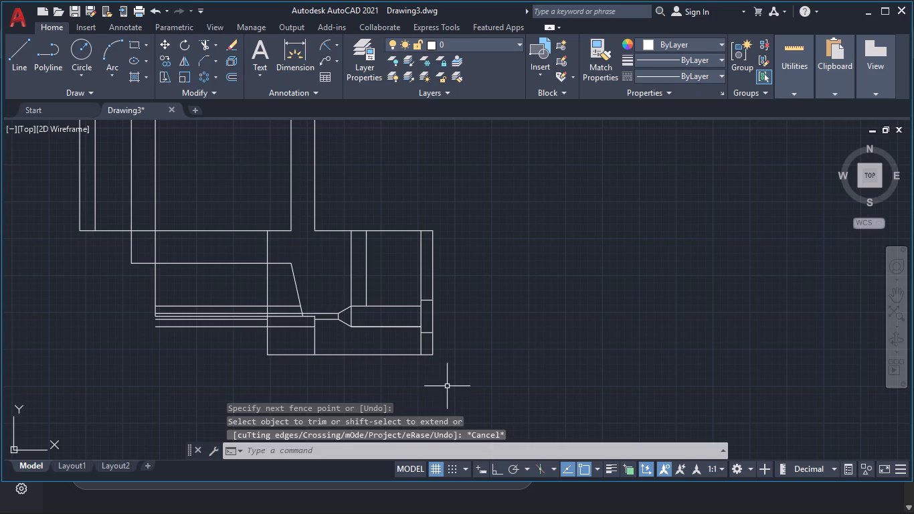
click(457, 390)
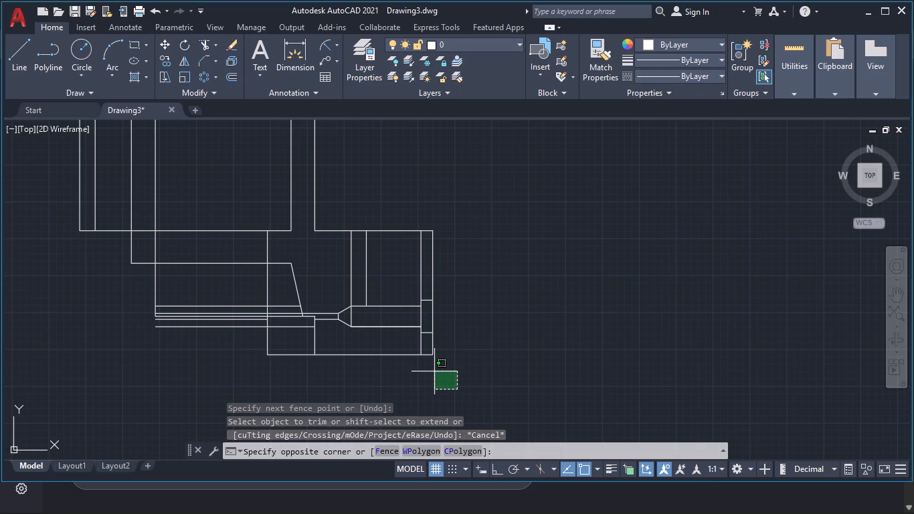
key(Escape)
Trim the 4 mm offset vertical above and below the 2 mm offset lines, leaving the recess at the hole's outer end.
text(tr)
key(Return)
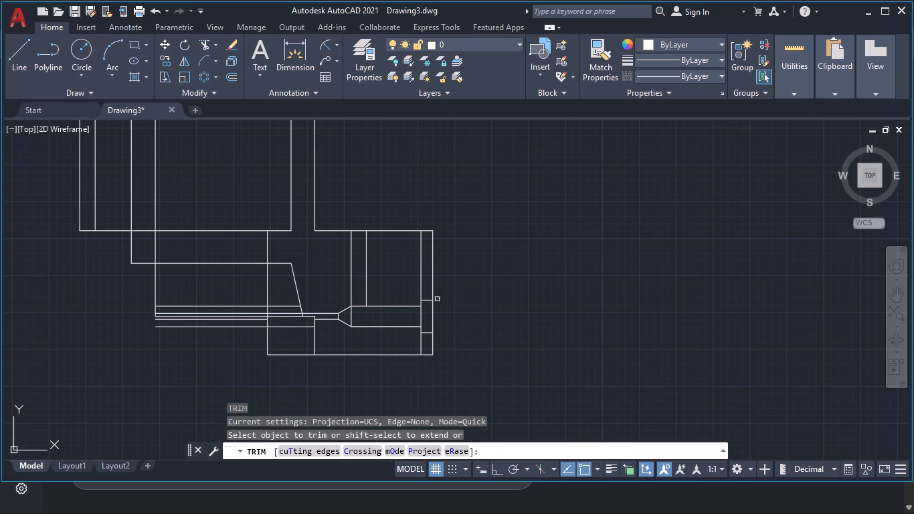
click(422, 286)
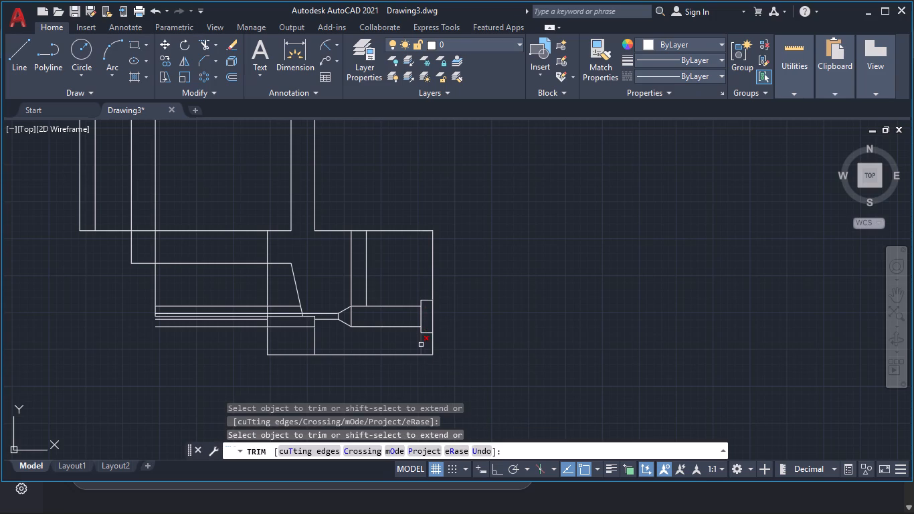
click(421, 345)
key(Escape)
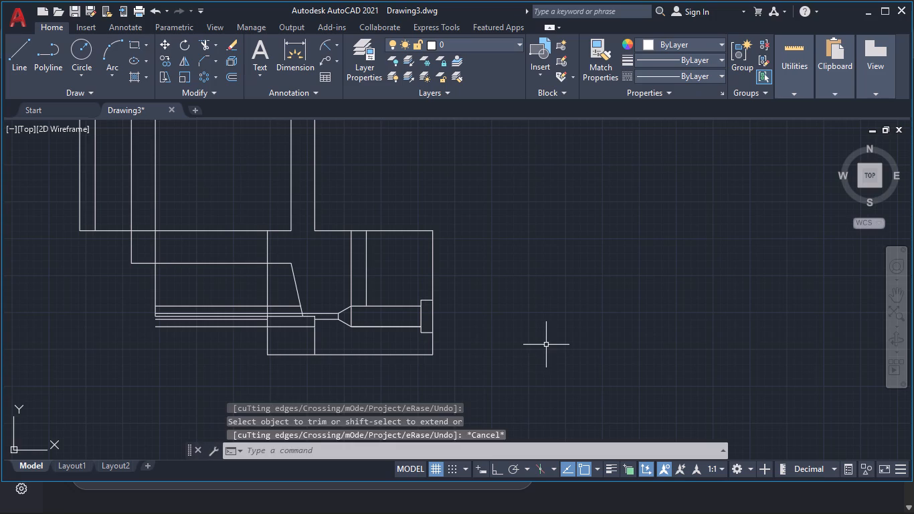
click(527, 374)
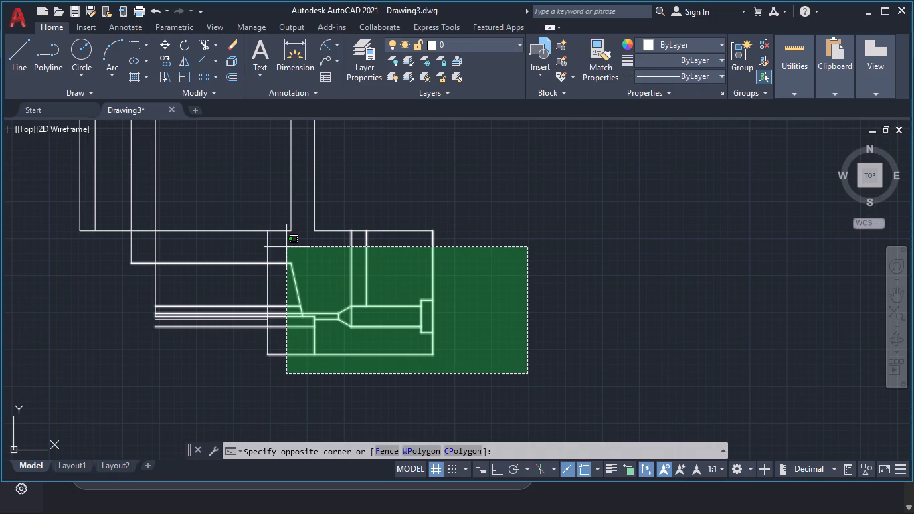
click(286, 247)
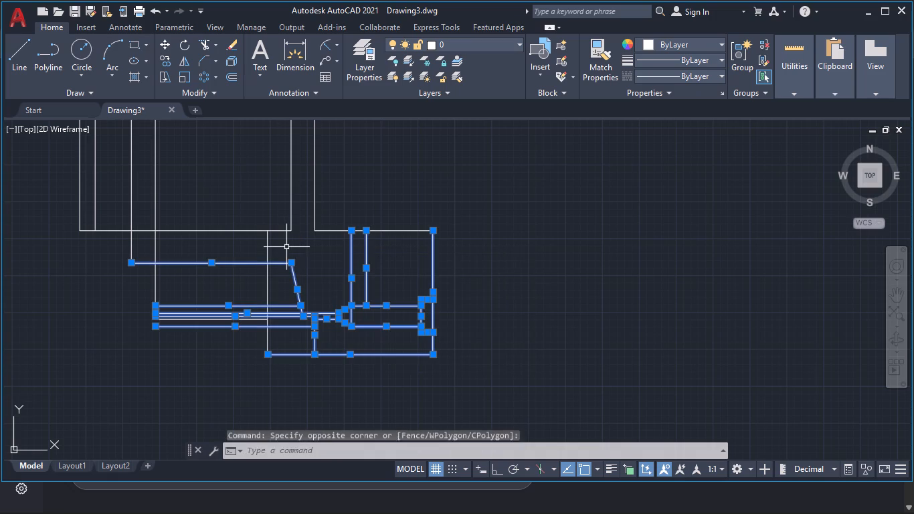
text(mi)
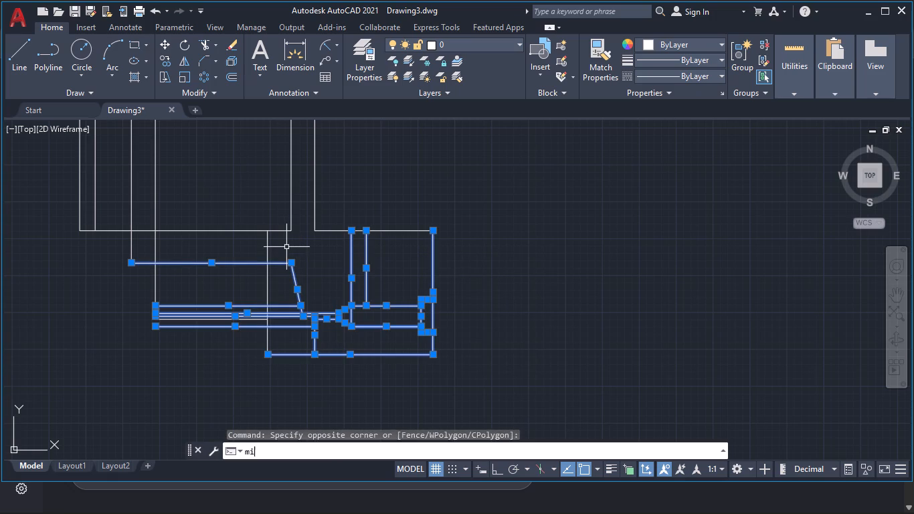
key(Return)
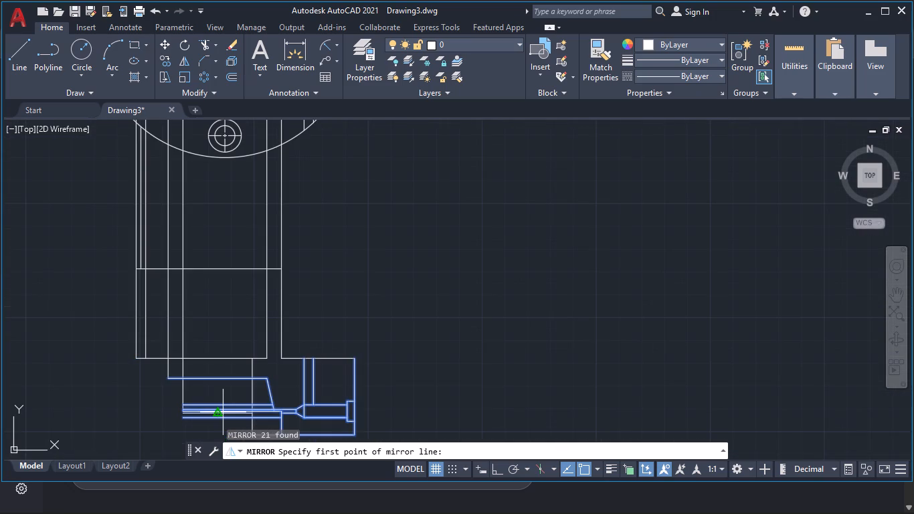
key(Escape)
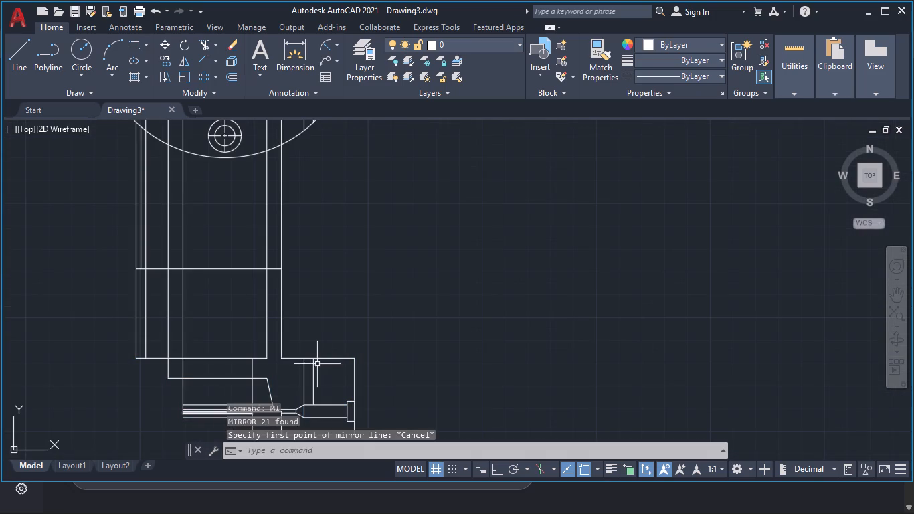
Draw a vertical construction line through the centre of the circular flange view.
text(xl)
key(Return)
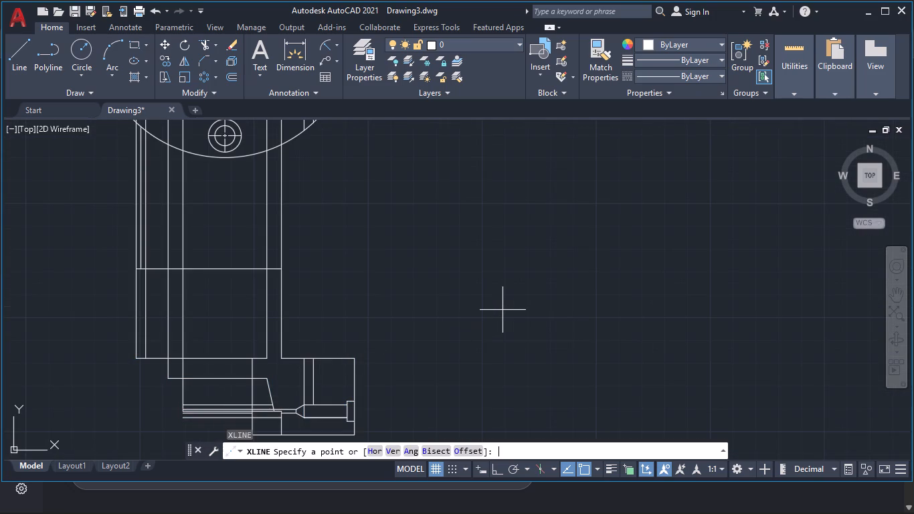
ctrl+scroll(502, 310, down, 8)
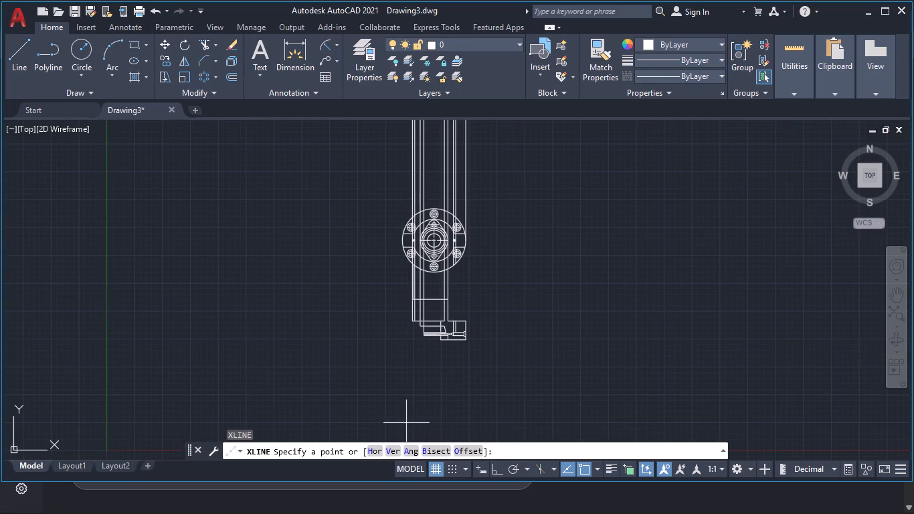
click(389, 446)
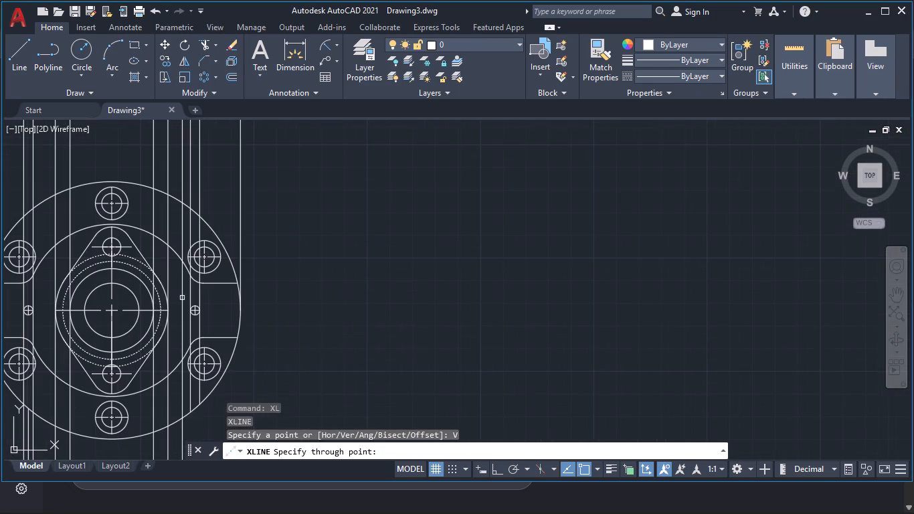
click(110, 309)
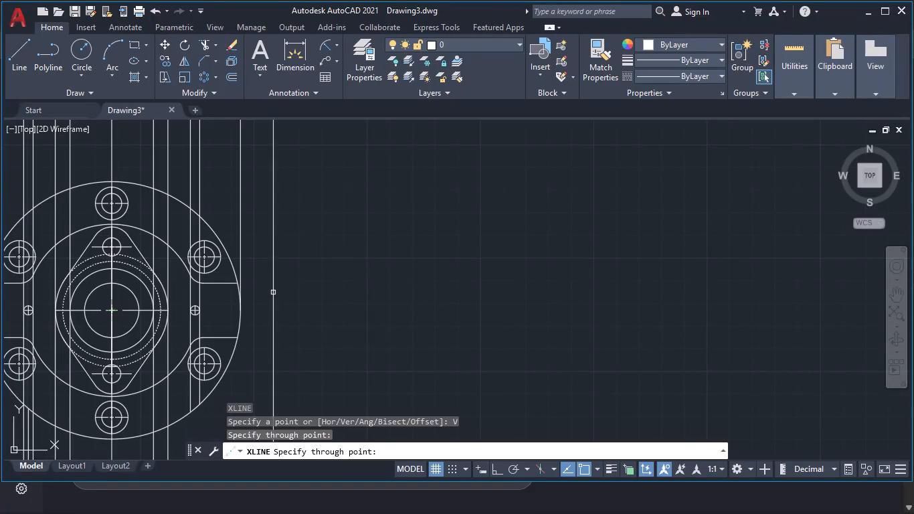
key(Escape)
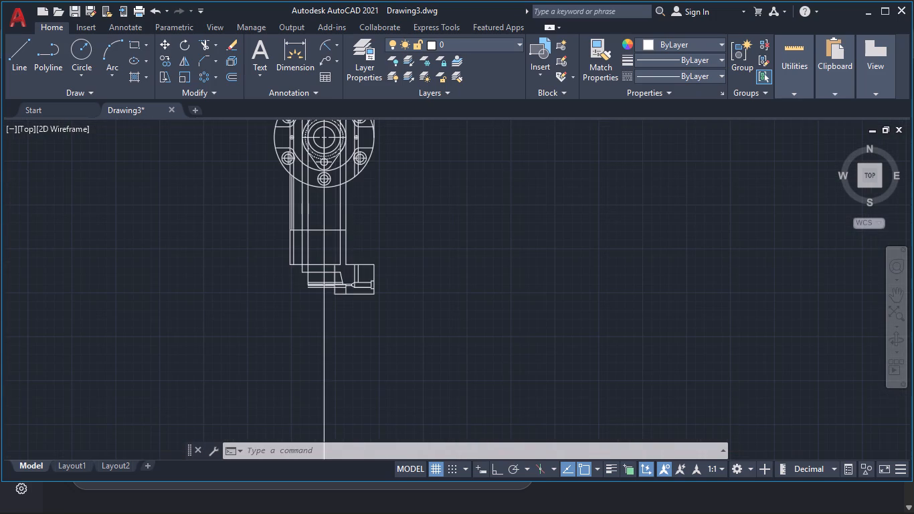
Mirror the flange and hole geometry at the bottom of section A-A about the vertical construction line, keeping the source objects.
click(447, 346)
click(405, 351)
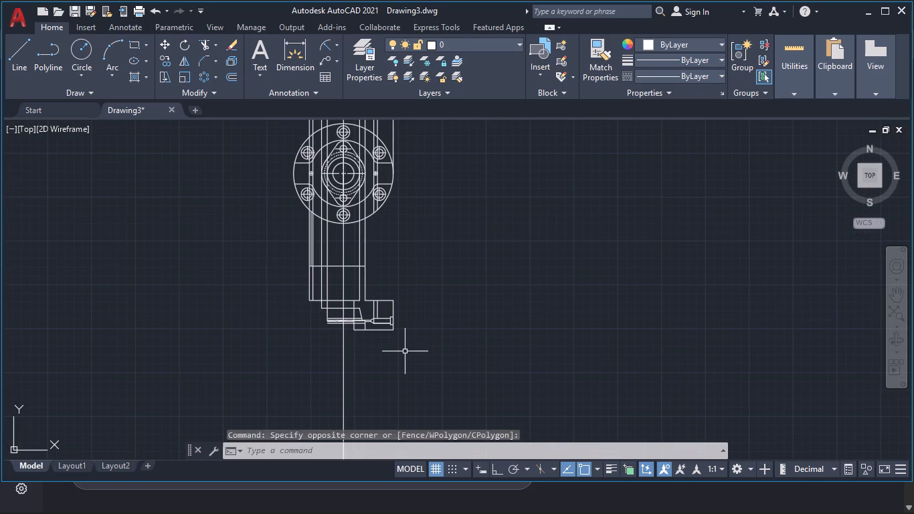
click(405, 351)
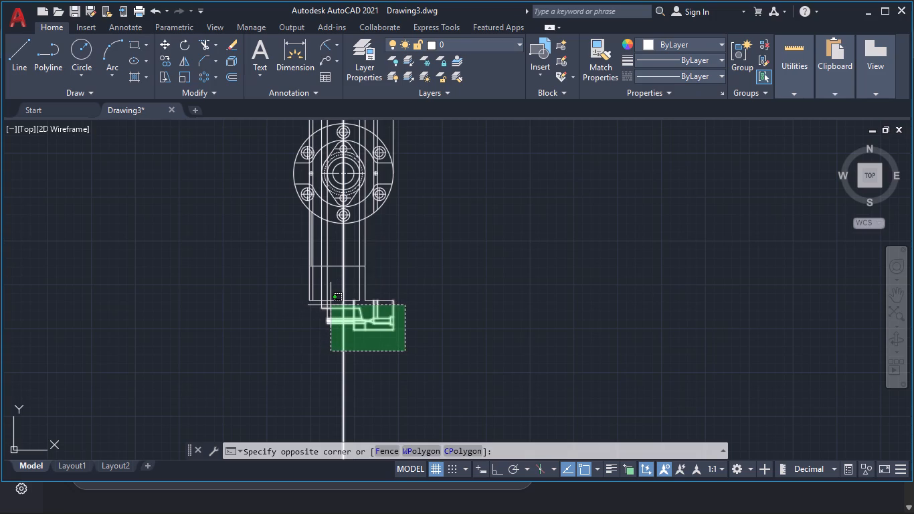
click(331, 305)
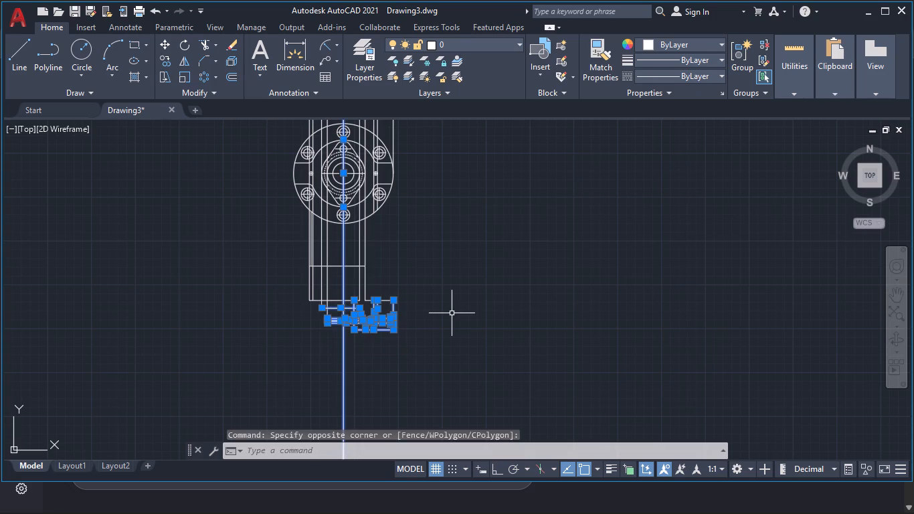
text(mi)
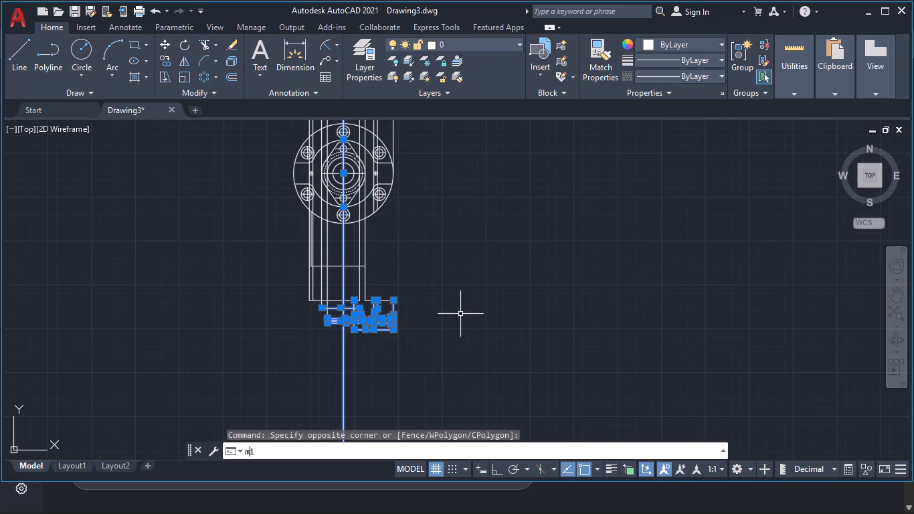
key(Return)
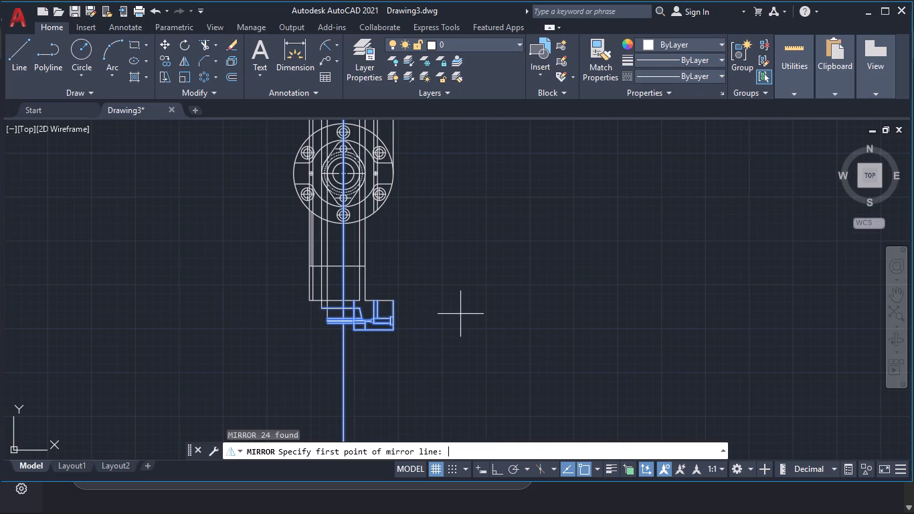
click(343, 331)
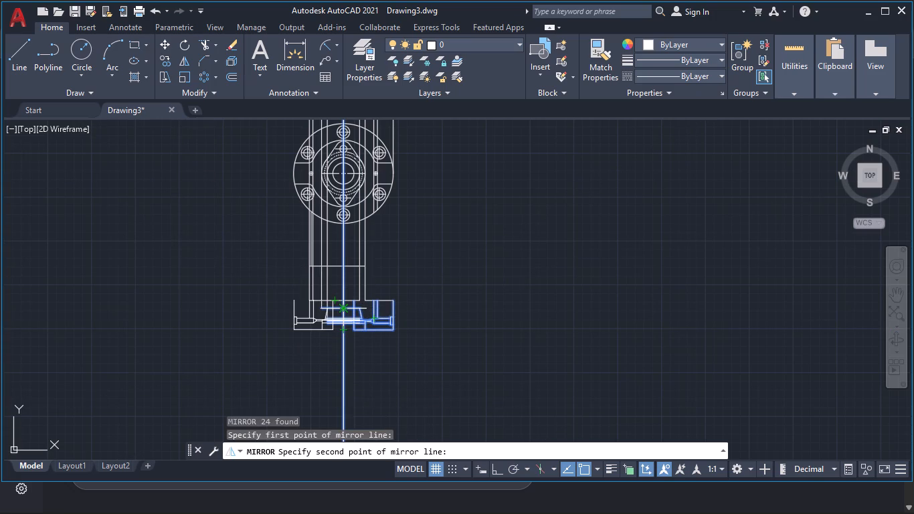
click(344, 305)
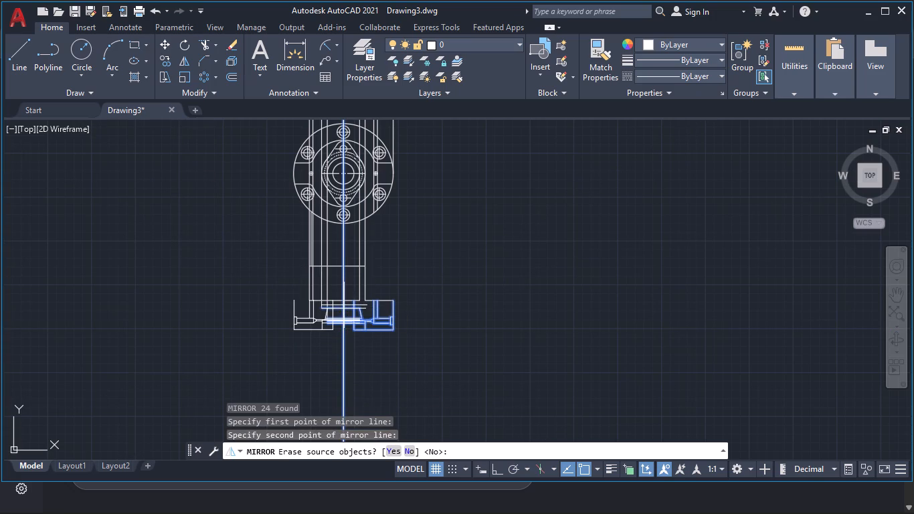
key(Return)
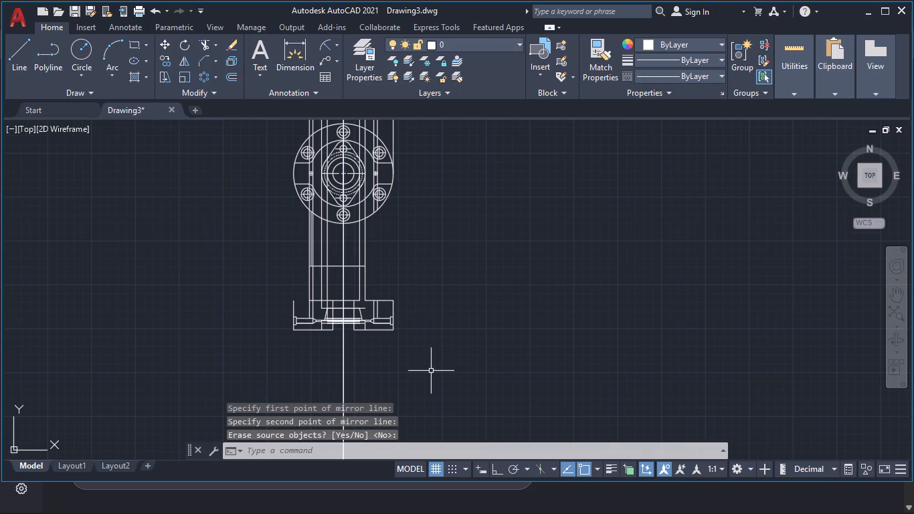
Trim away the part of the vertical construction line extending below section A-A.
text(tr)
key(Return)
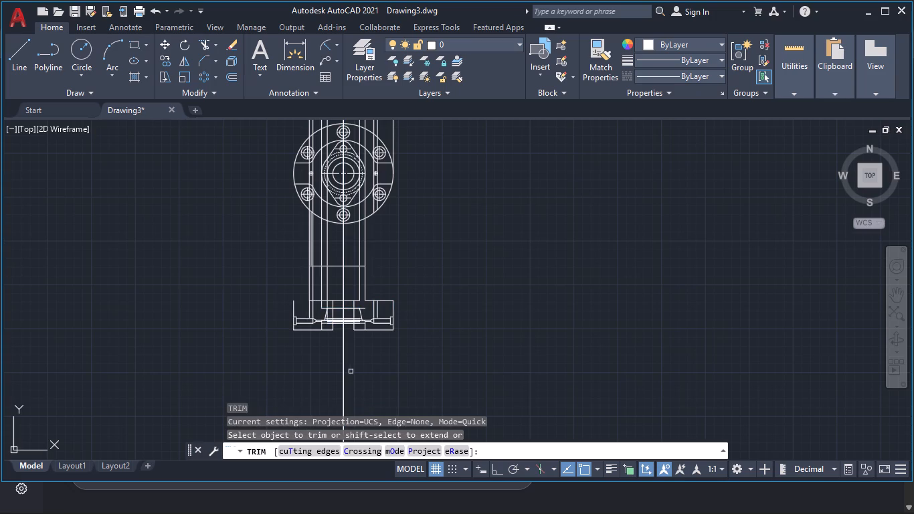
click(364, 386)
click(296, 386)
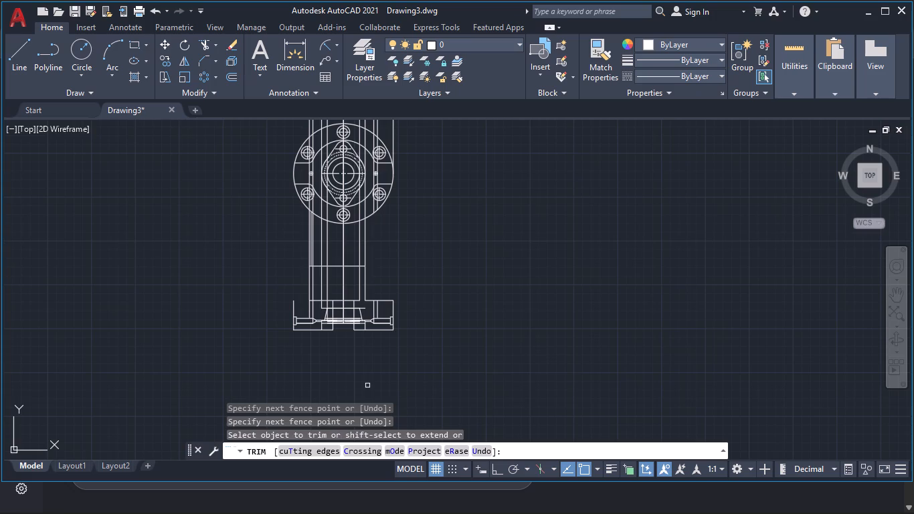
key(Escape)
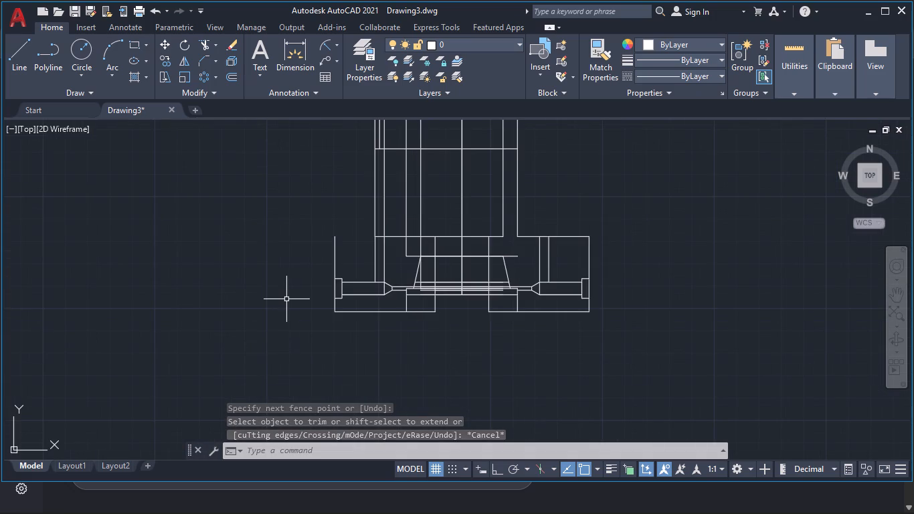
Extend the flange's top edge in section A-A to meet the flange's left outer edge.
key(space)
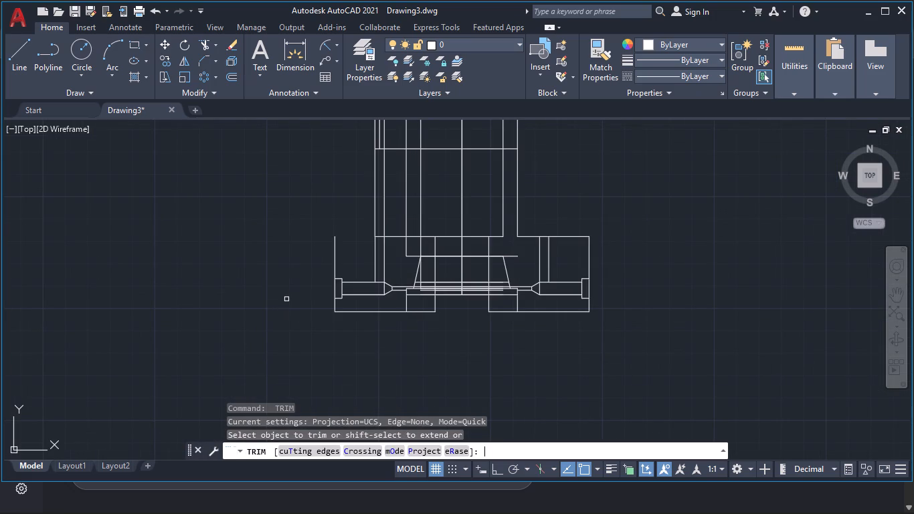
shift+click(379, 238)
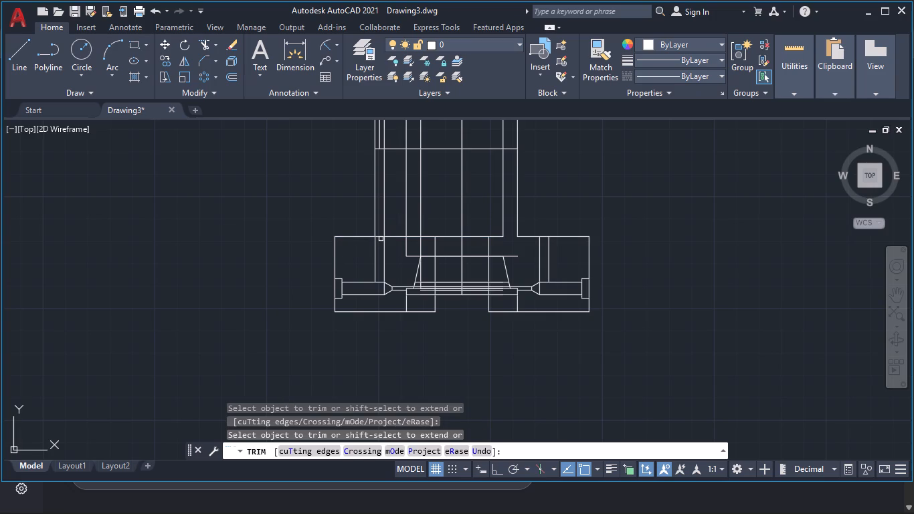
Trim the flange's top edge between the two left wall lines, and trim those two verticals inside the flange.
click(381, 239)
click(381, 234)
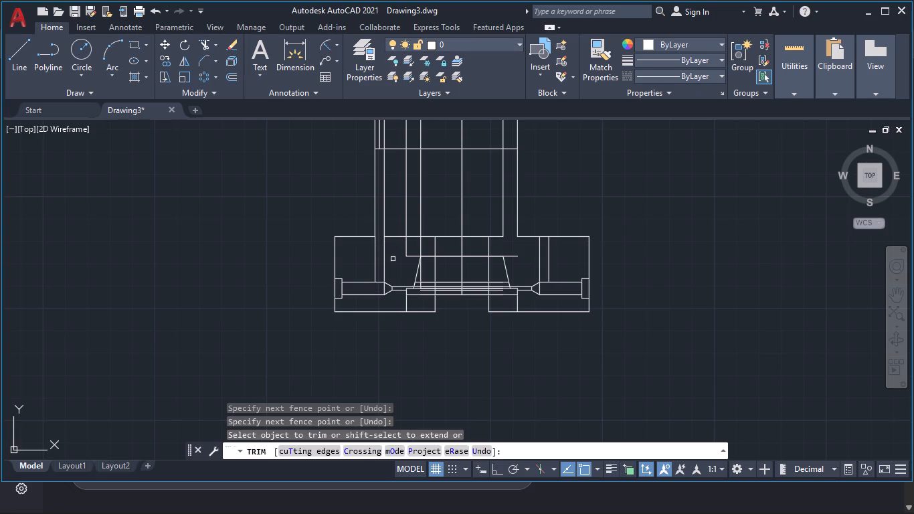
click(397, 258)
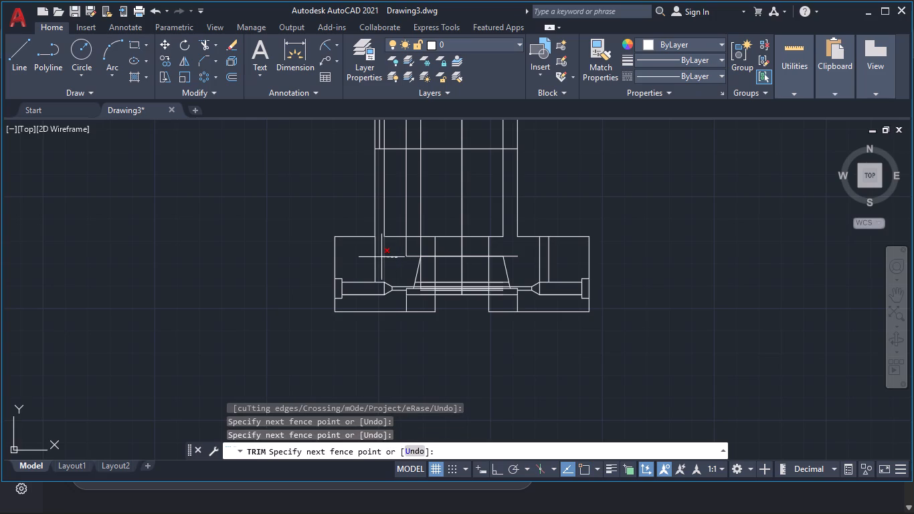
click(369, 257)
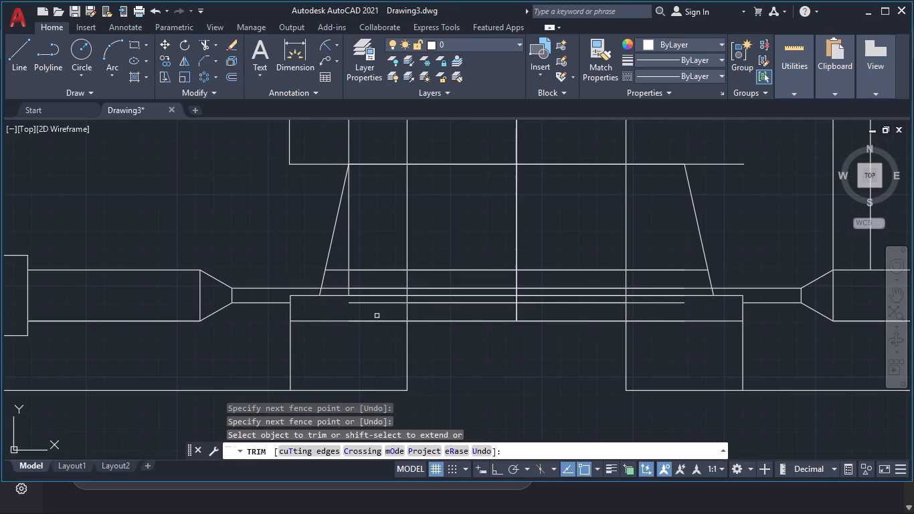
Trim all leftover segments of the narrow hole's lower line running between the two flange recess edges across the bore.
click(373, 303)
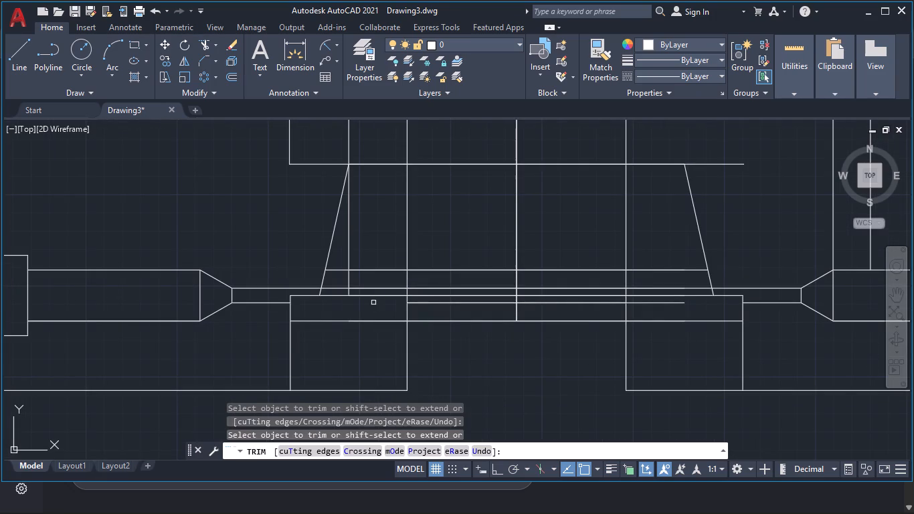
click(425, 304)
click(488, 304)
click(547, 304)
click(553, 304)
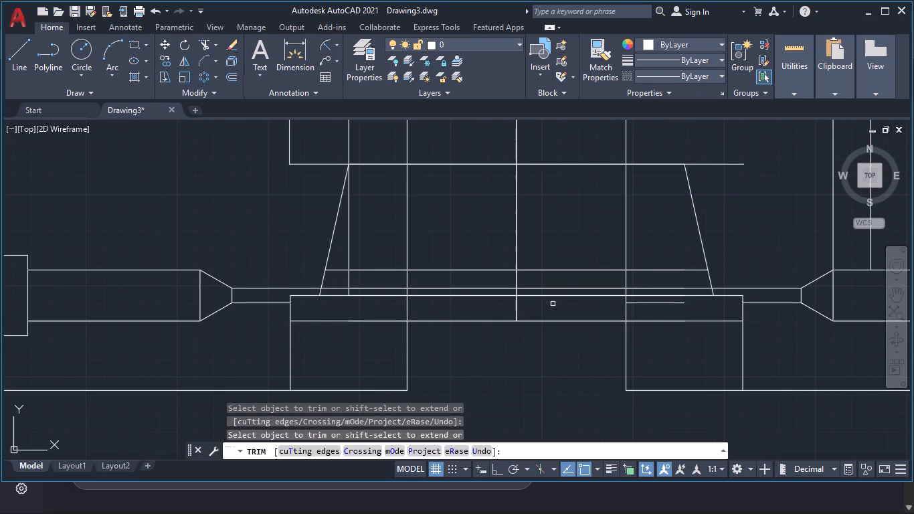
click(667, 305)
click(667, 305)
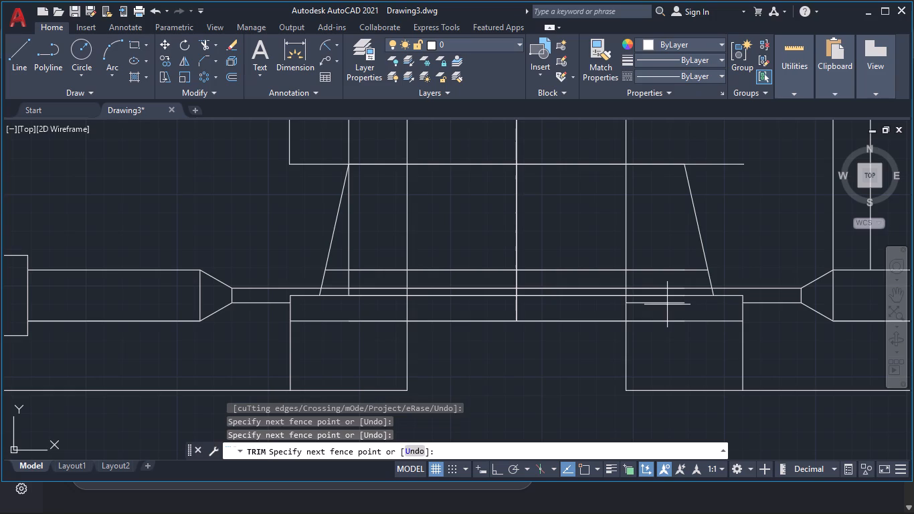
click(667, 303)
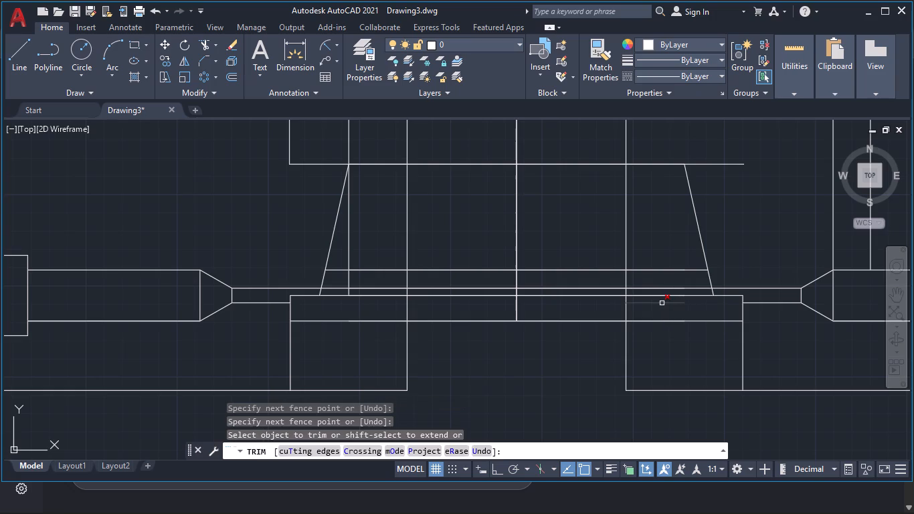
click(662, 303)
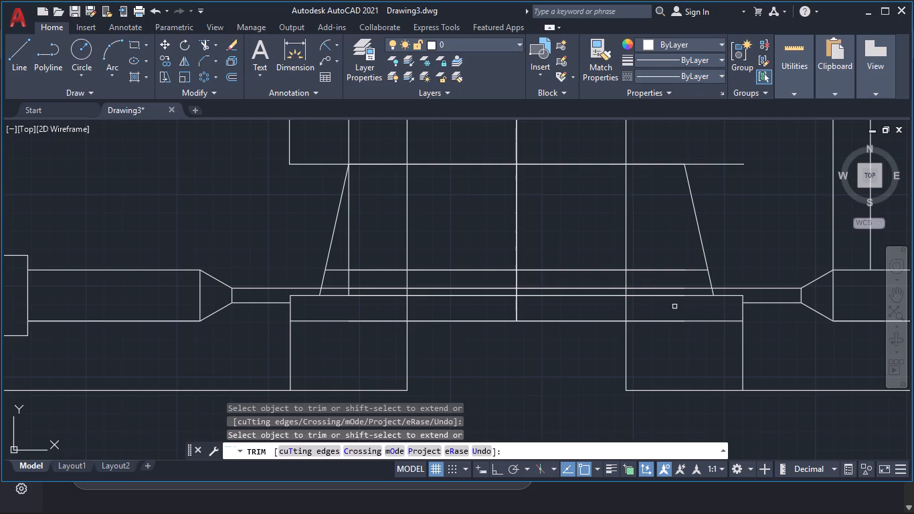
Trim the leftover hole lines and the vertical line between the left taper and the bore's left edge.
click(336, 270)
click(370, 269)
click(339, 260)
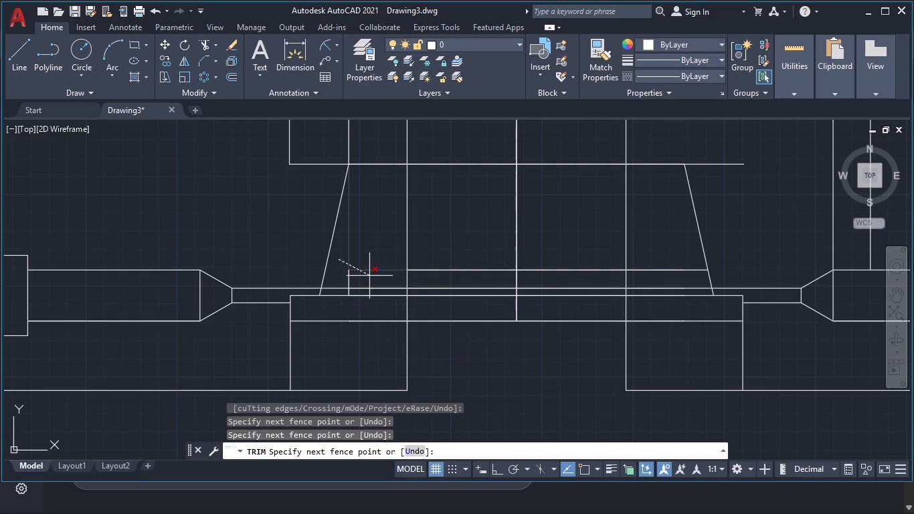
click(369, 276)
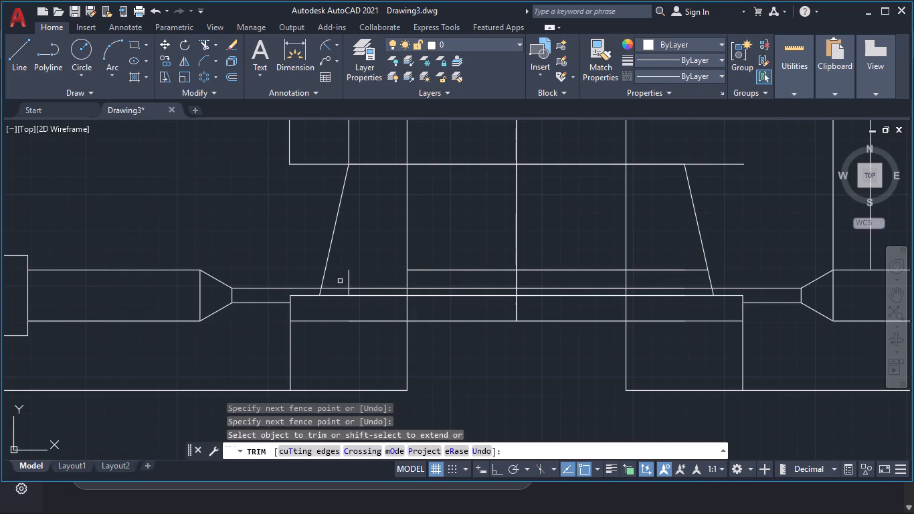
click(337, 288)
drag(349, 290, 349, 282)
click(349, 282)
click(349, 292)
click(361, 288)
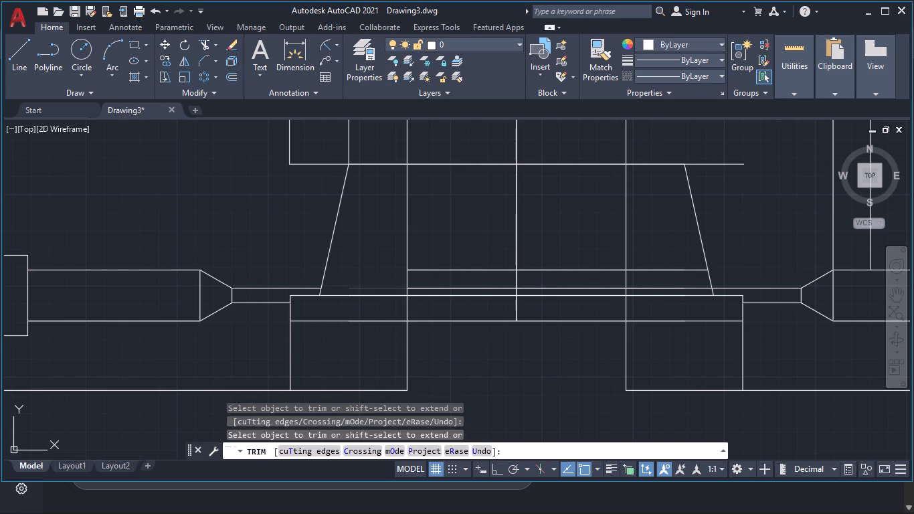
Trim the two leftover horizontal hole lines across the bore and up to the right taper.
click(434, 270)
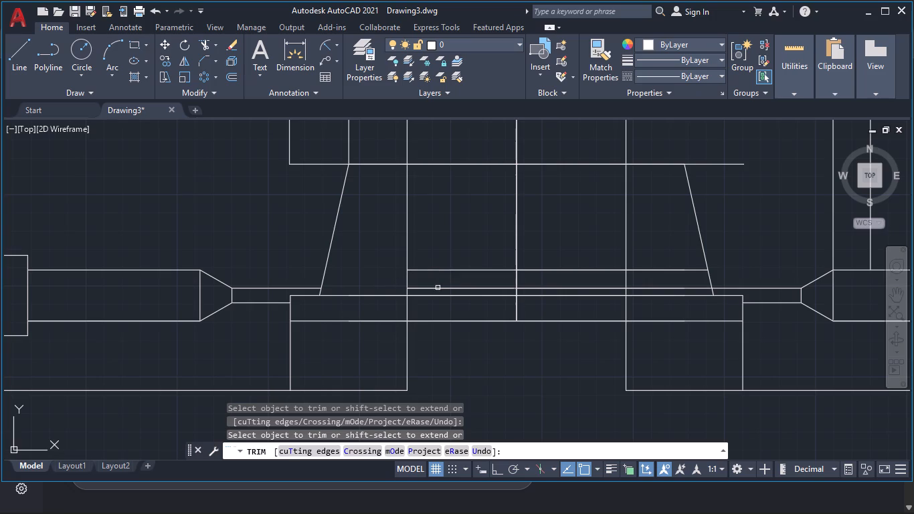
click(438, 290)
click(450, 268)
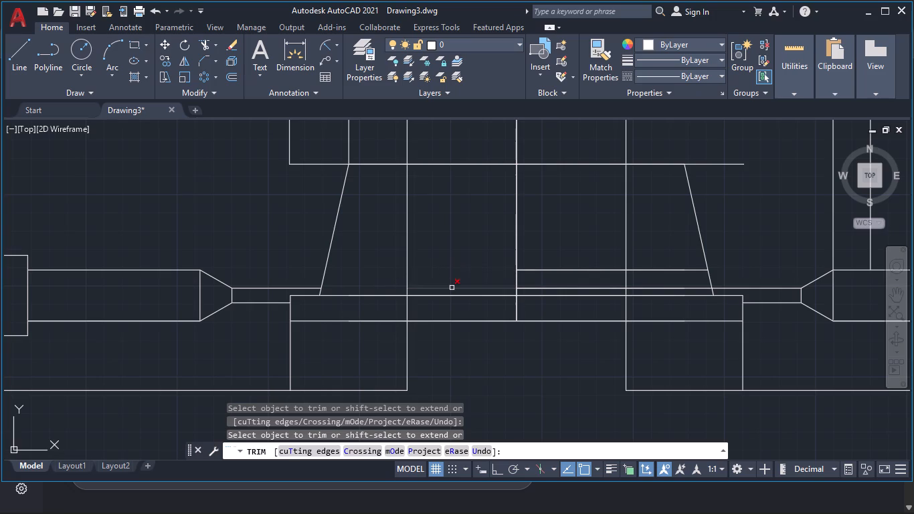
click(452, 288)
click(556, 268)
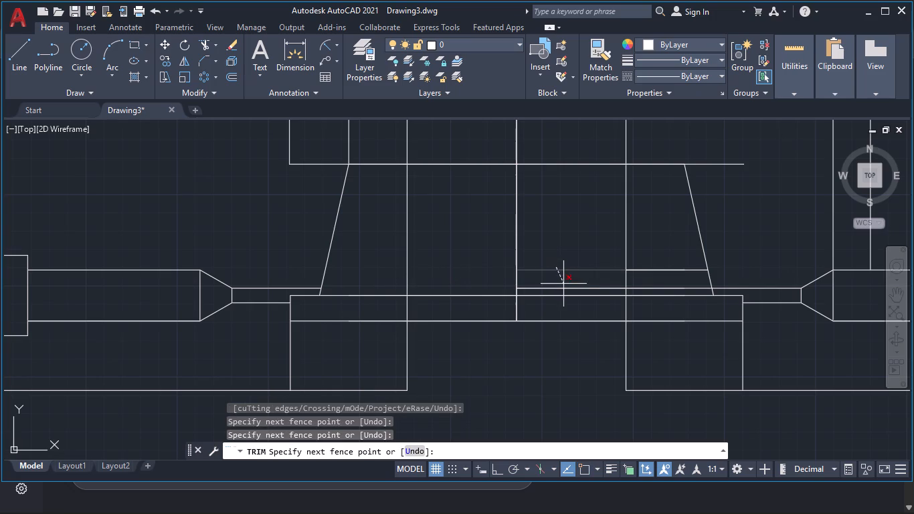
click(567, 288)
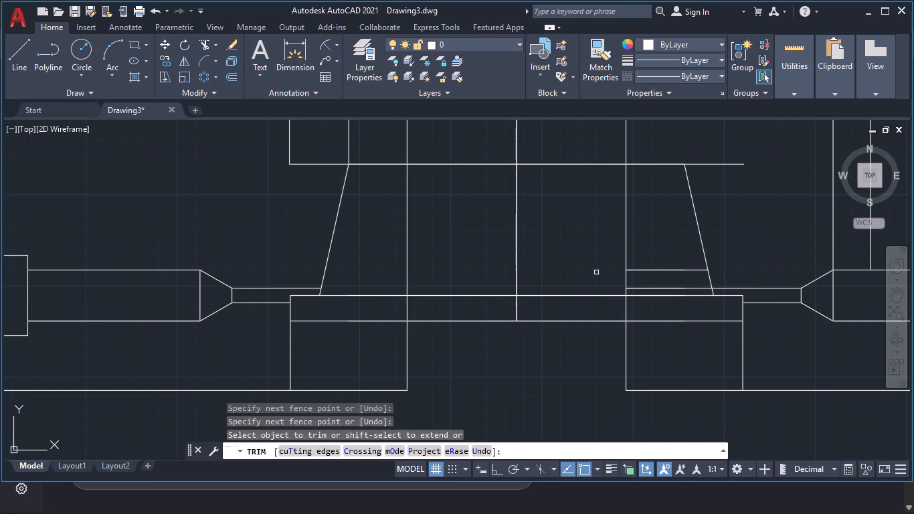
click(656, 258)
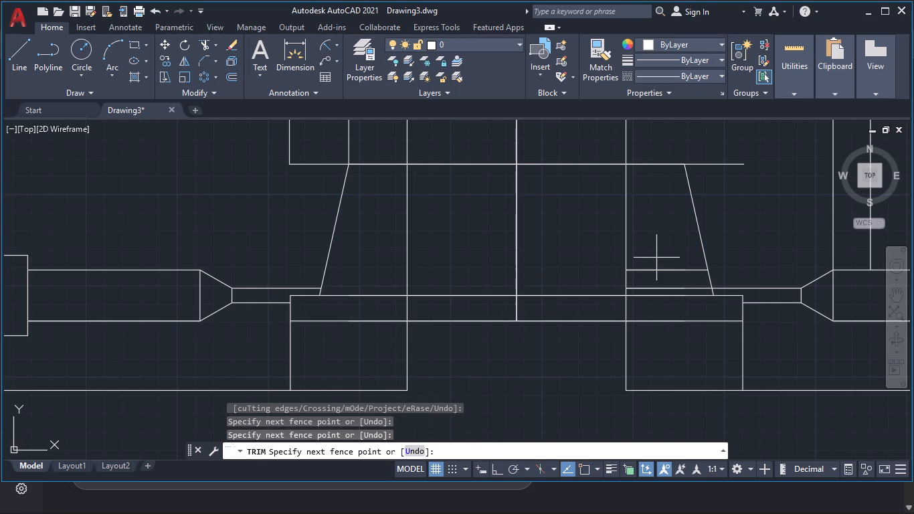
click(678, 288)
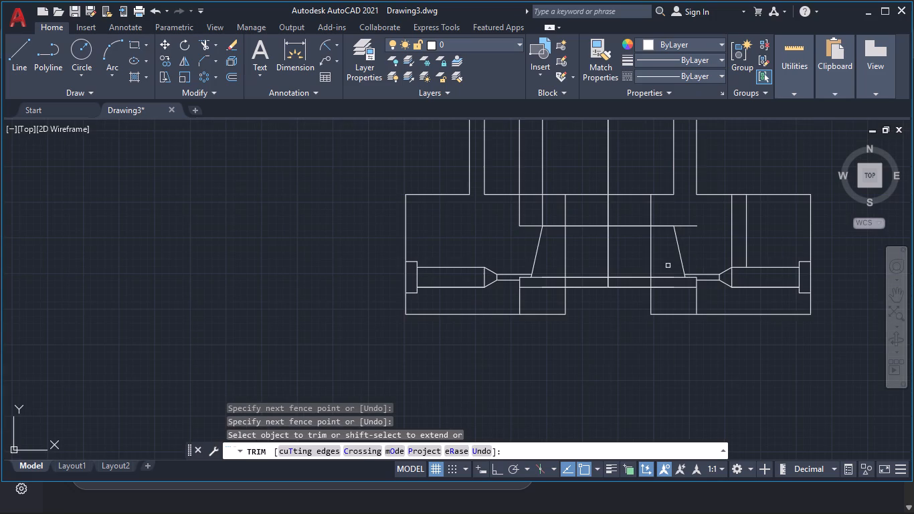
Trim the overhang of the taper's top line beyond the right taper, plus its overlapping segments across the bore.
click(692, 225)
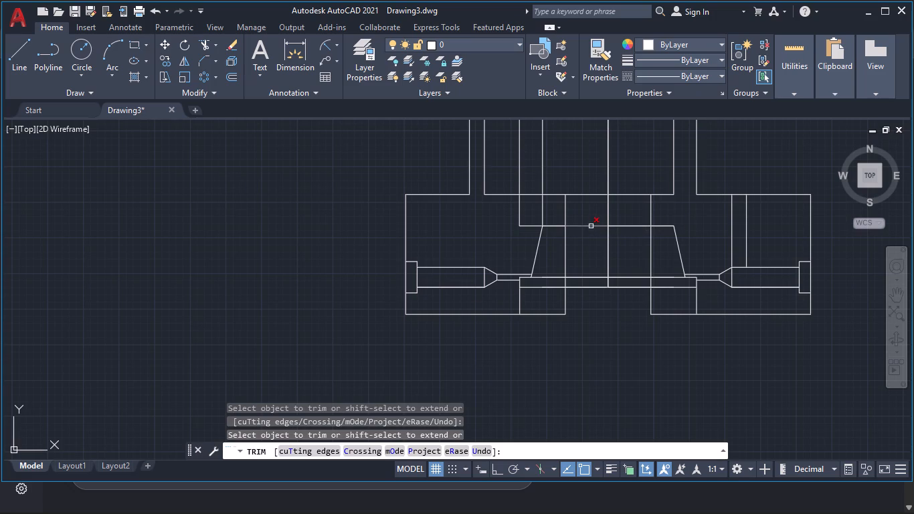
click(553, 226)
click(585, 224)
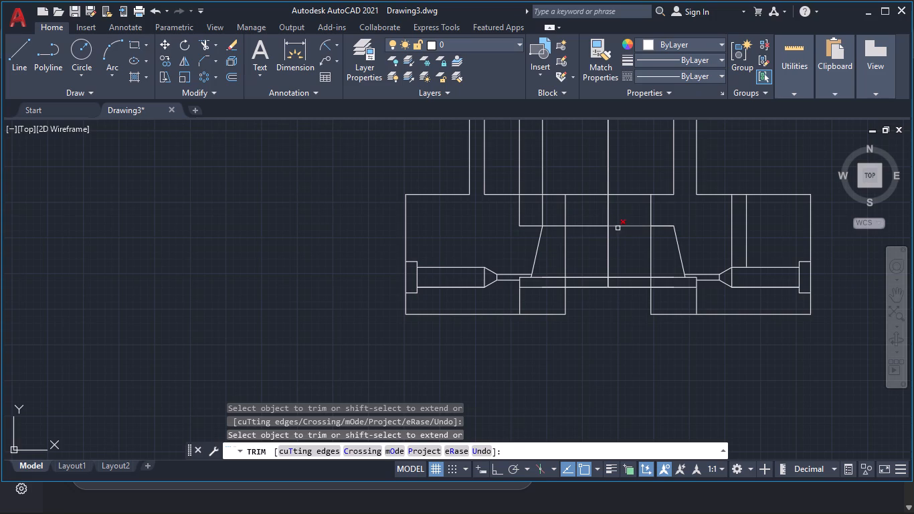
click(620, 225)
Extend the left half of the flange's bottom edge across the bore to the right half.
shift+click(553, 315)
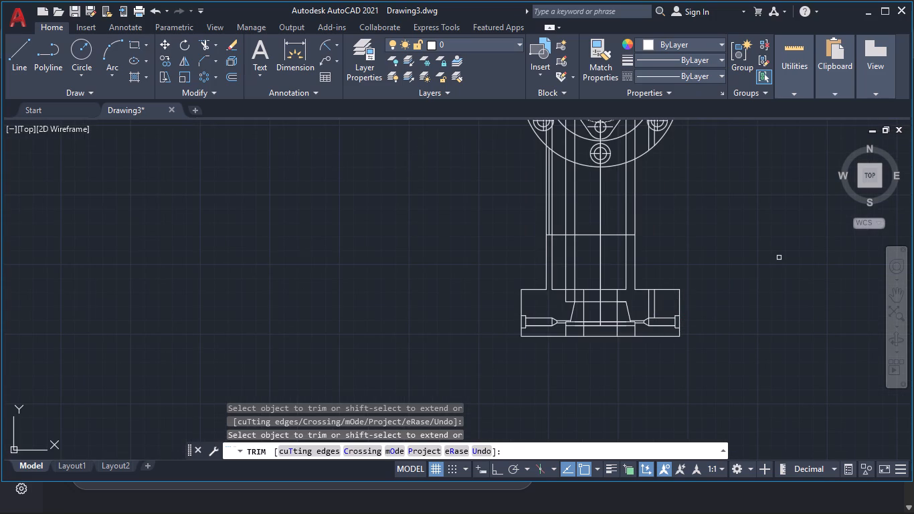
Trim all vertical projection lines between the circular flange view and the top edge of section A-A.
click(728, 227)
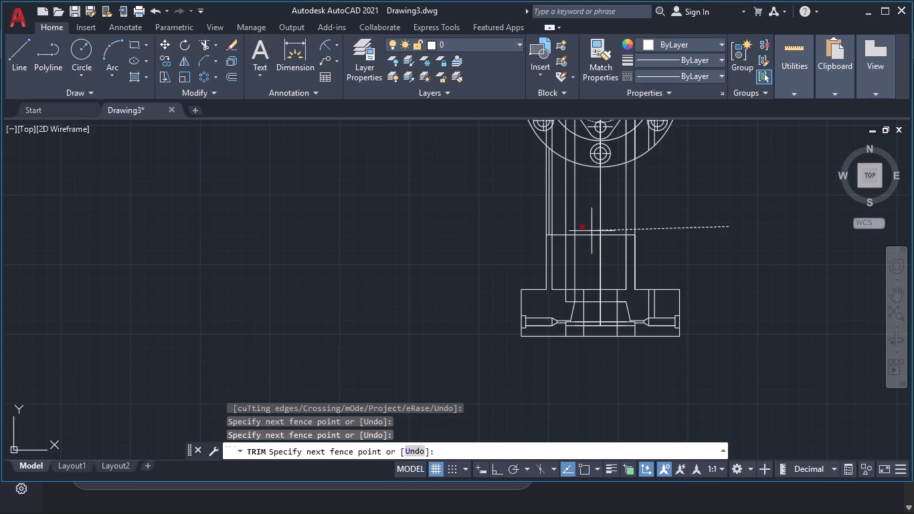
click(492, 215)
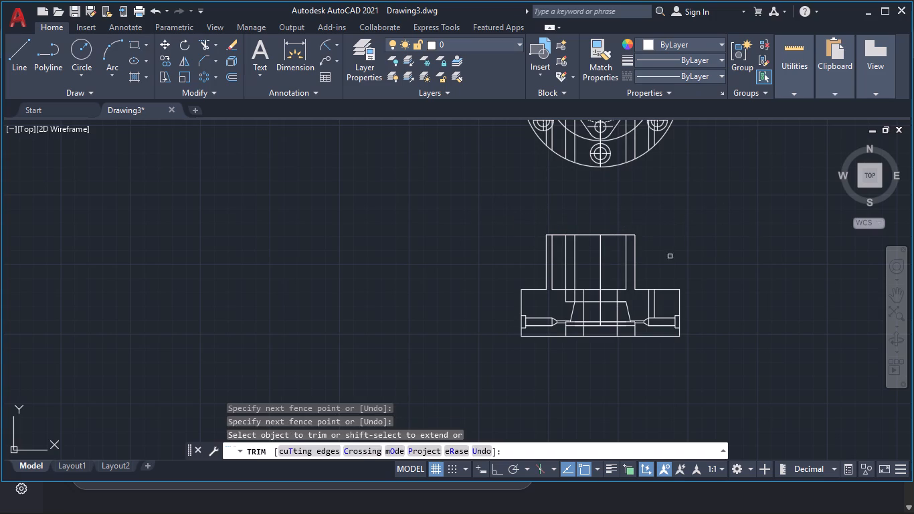
Trim the lines between the left inner wall's lower end and the taper, opening the wall into the flange.
click(565, 295)
click(569, 303)
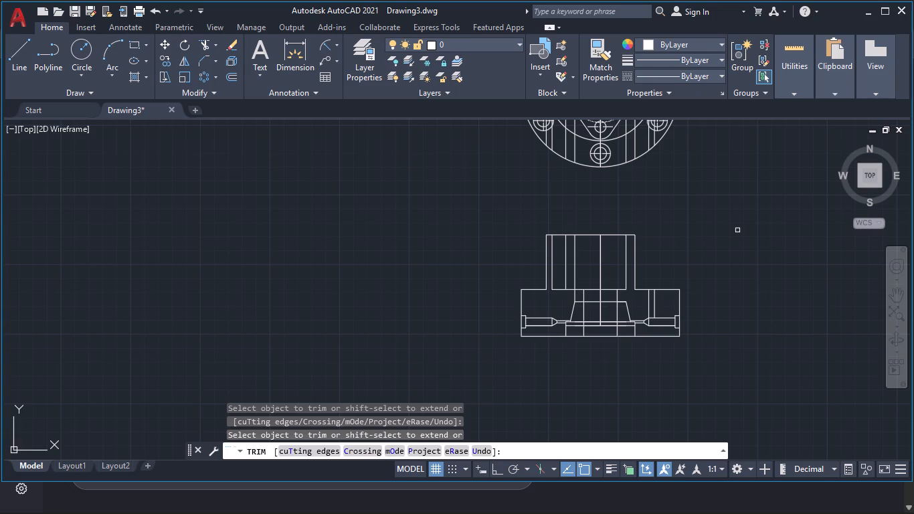
click(574, 297)
click(570, 289)
Trim the two leftover vertical lines above the flange's left part, outside the hub's left wall in section A-A.
click(554, 230)
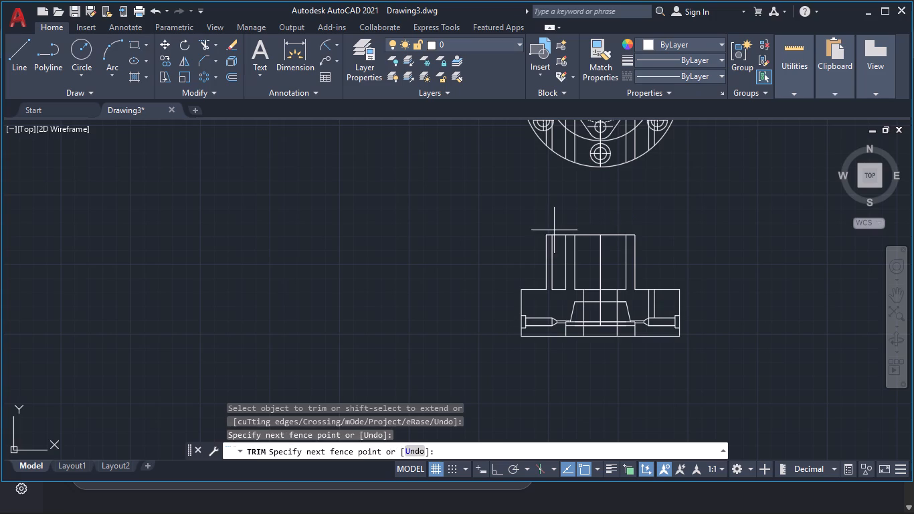
click(539, 265)
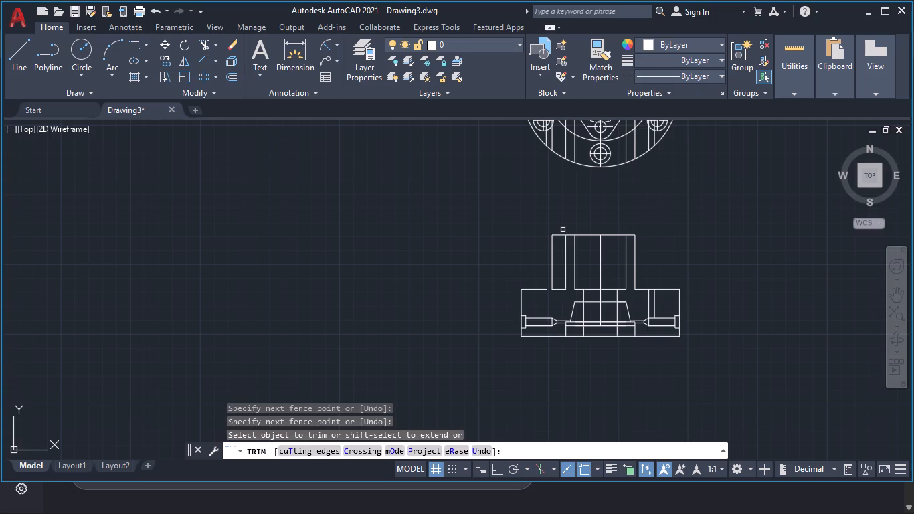
click(563, 226)
click(548, 261)
key(Escape)
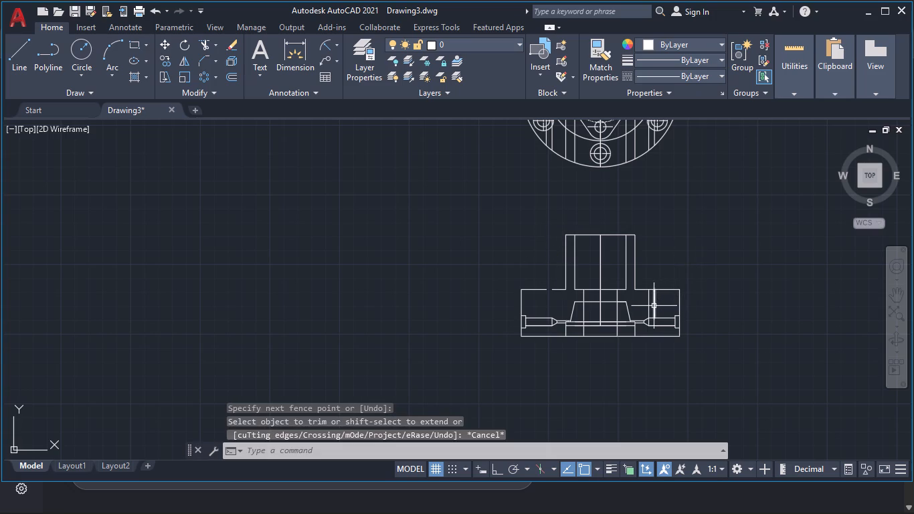
Mirror the two vertical hole lines in the right flange to the left flange about section A-A's vertical centreline, keeping the originals.
click(654, 306)
click(647, 306)
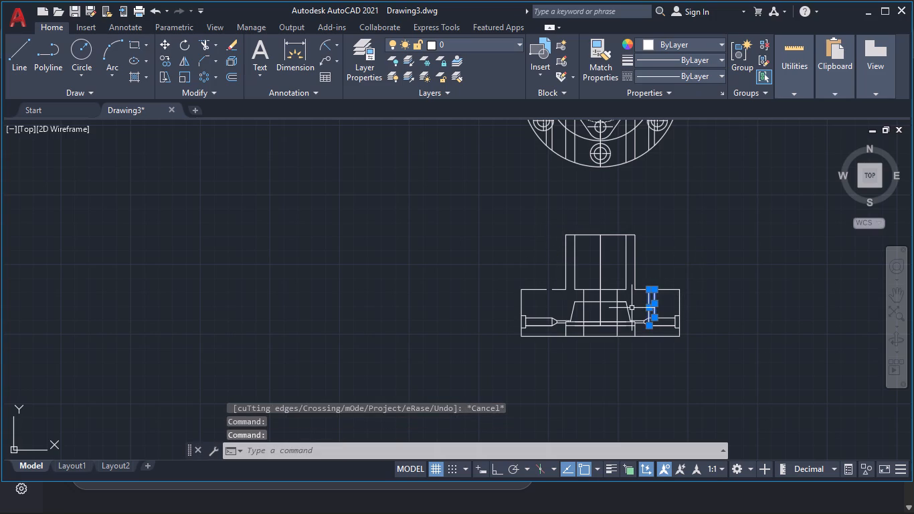
text(mi)
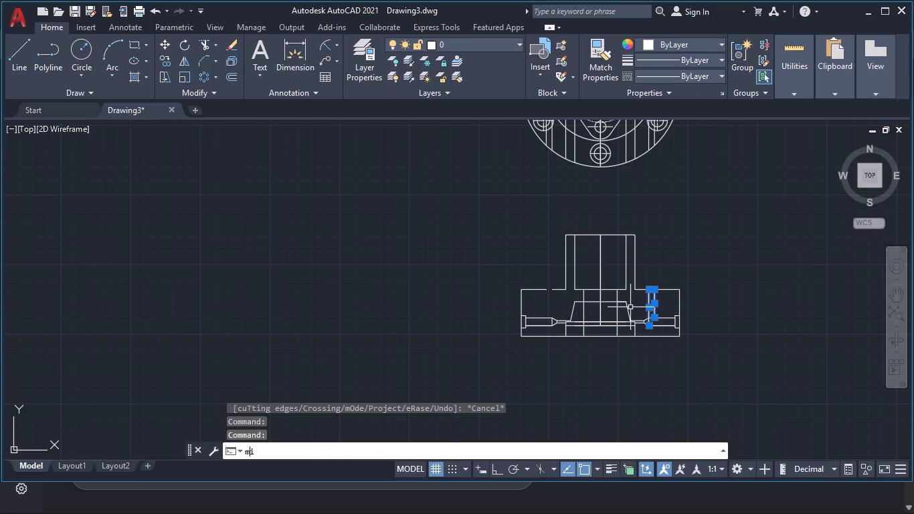
key(Return)
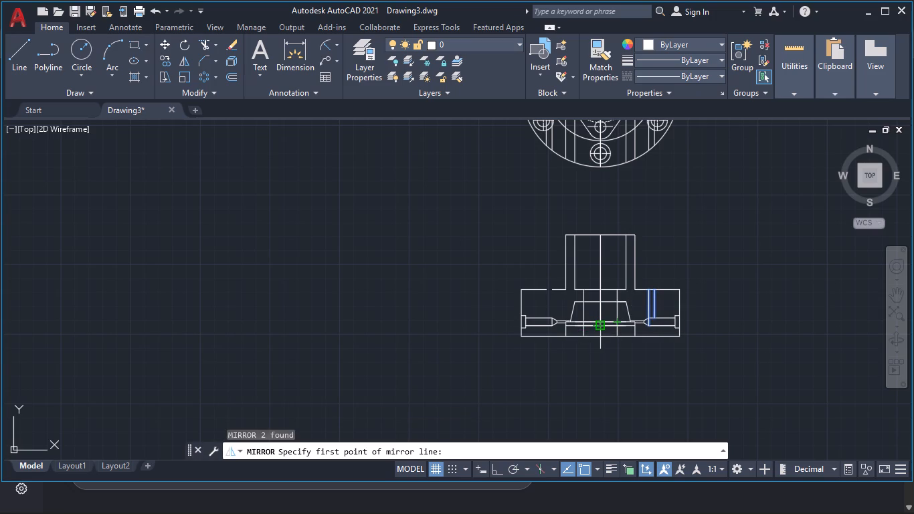
click(602, 328)
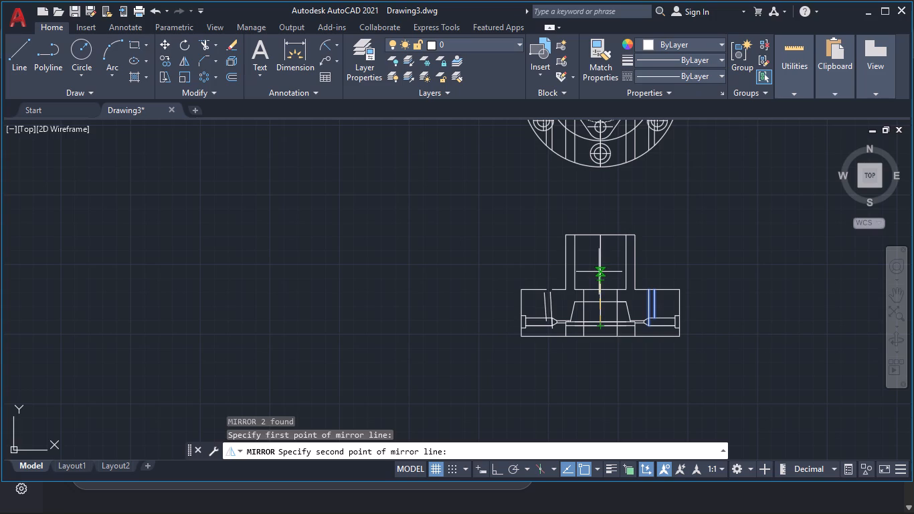
click(496, 467)
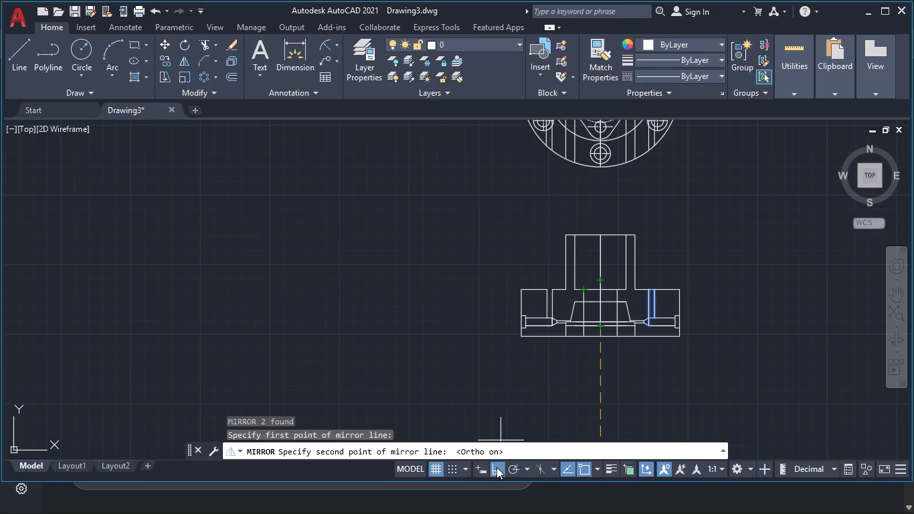
click(600, 250)
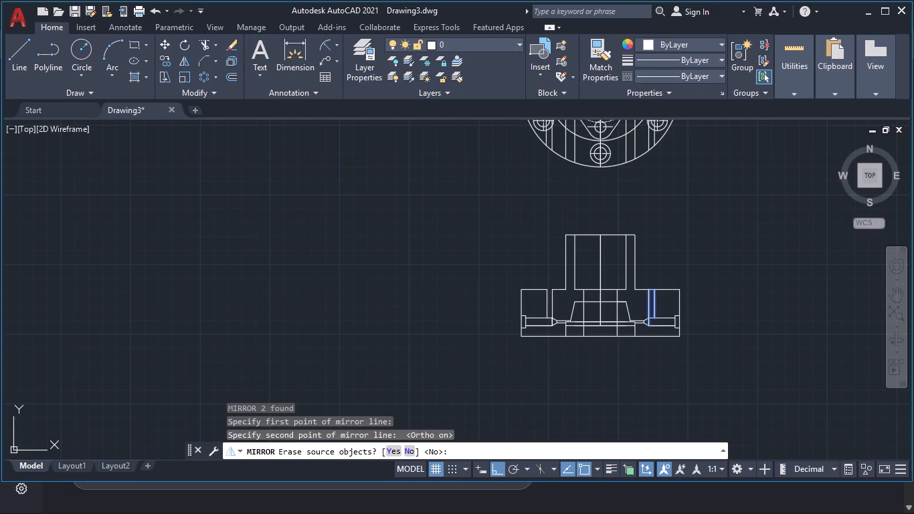
key(Return)
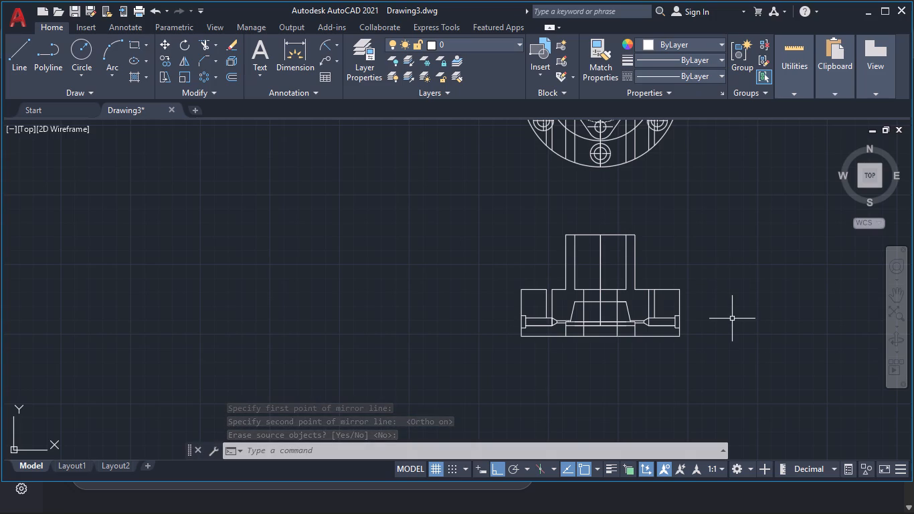
Extend the left flange's top edge across the mirrored hole lines to close its gap.
text(tr)
key(Return)
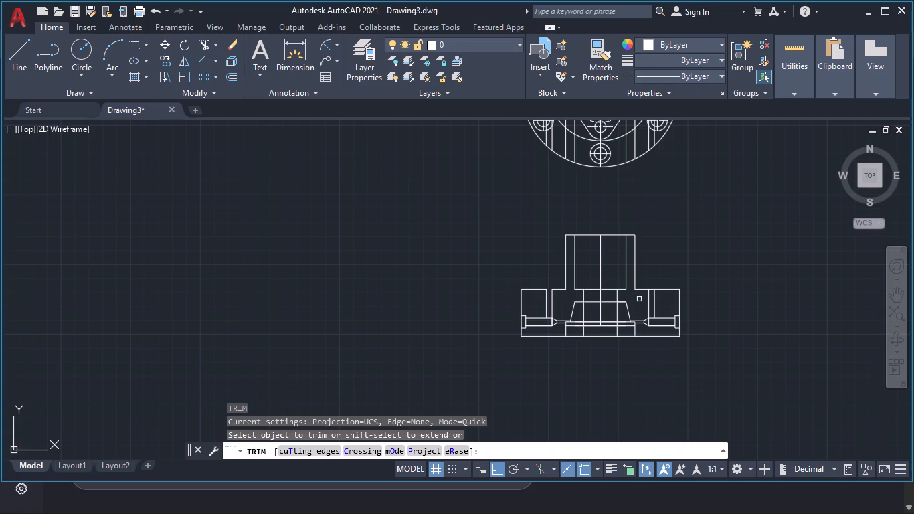
shift+click(539, 290)
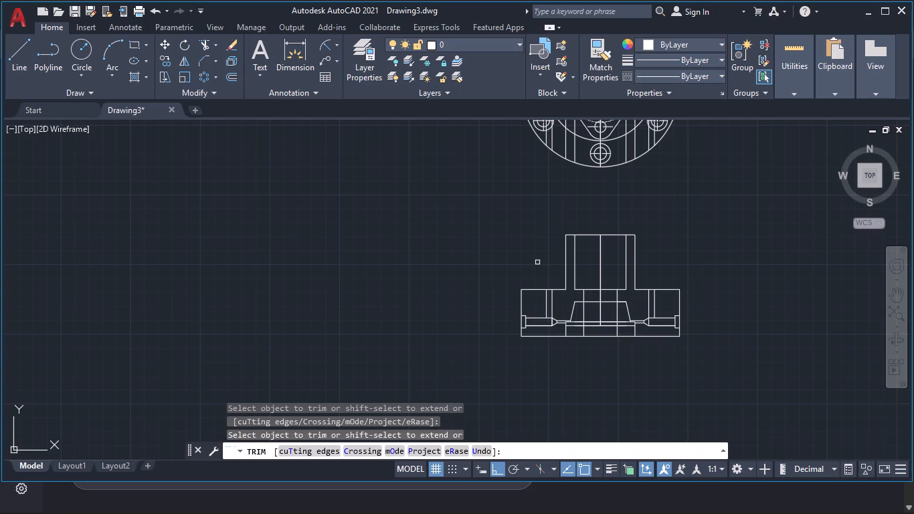
Trim away all segments of the vertical centreline through section A-A, from the hub's top edge down through the bore and taper.
click(599, 266)
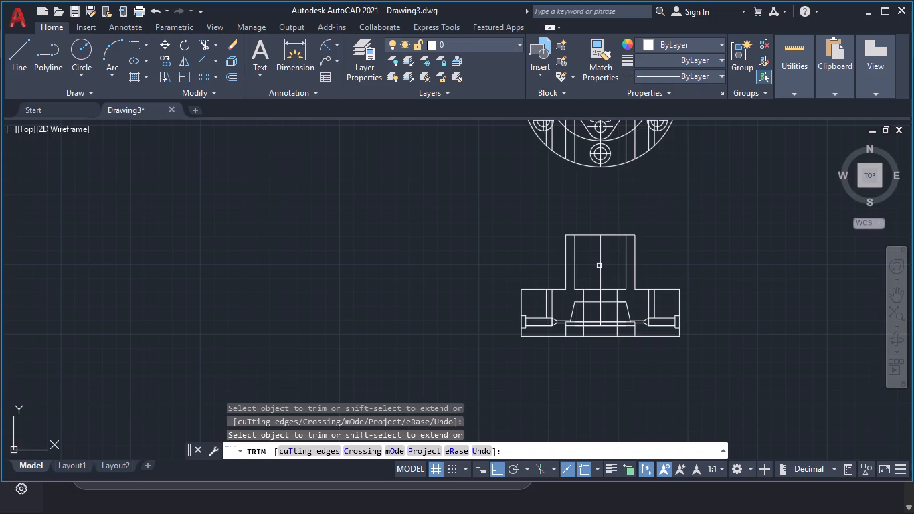
click(600, 286)
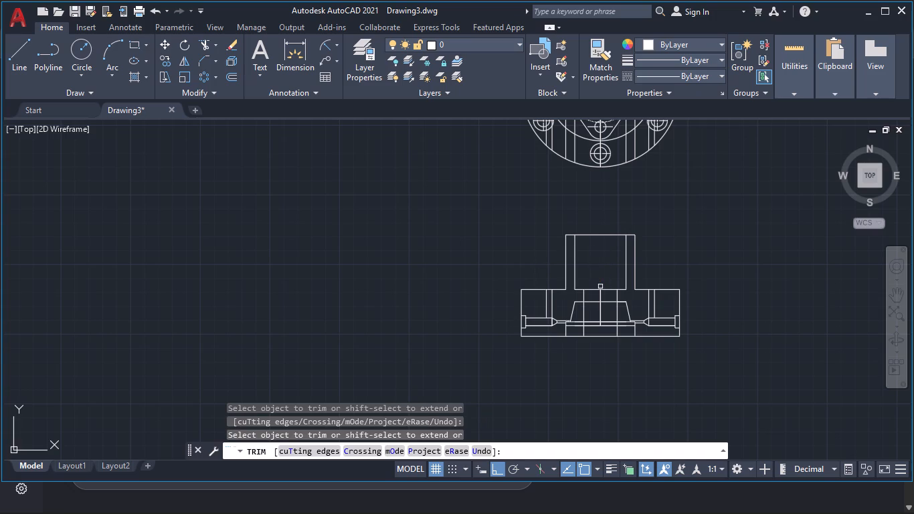
click(599, 298)
click(604, 298)
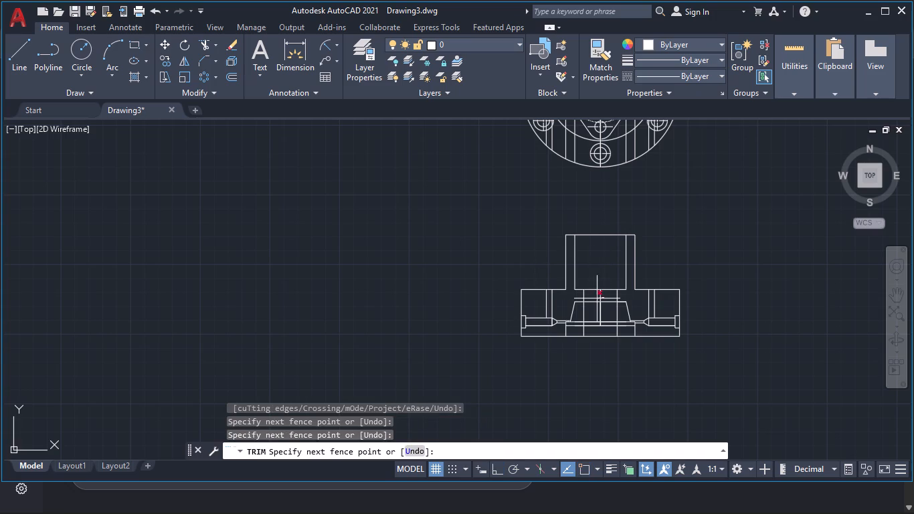
click(594, 298)
click(597, 315)
click(606, 315)
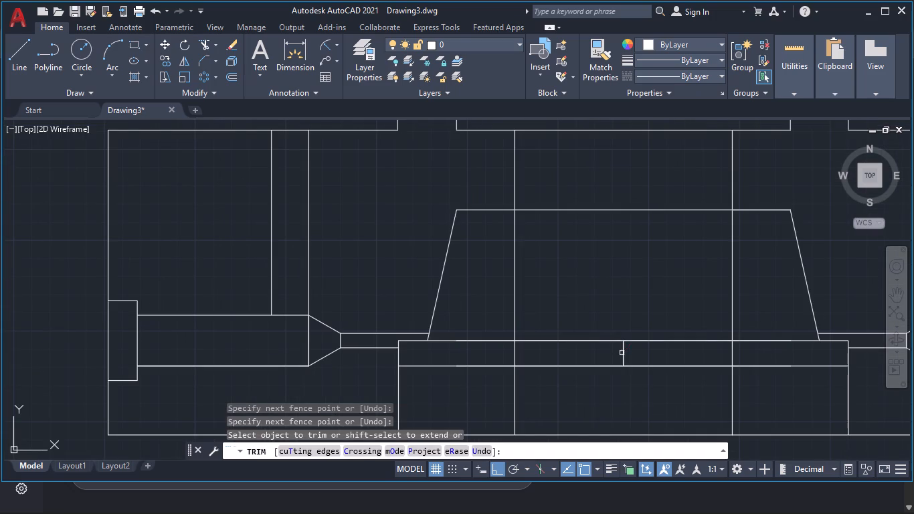
click(623, 354)
click(623, 354)
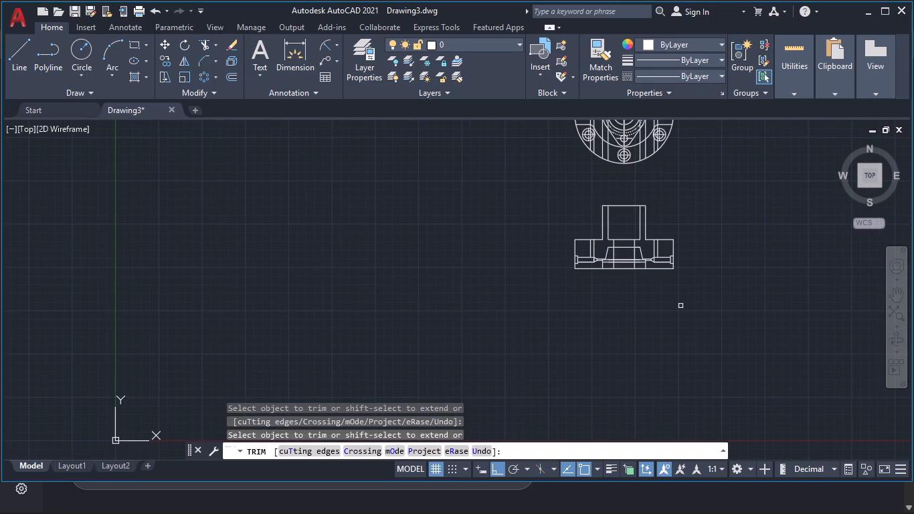
key(Escape)
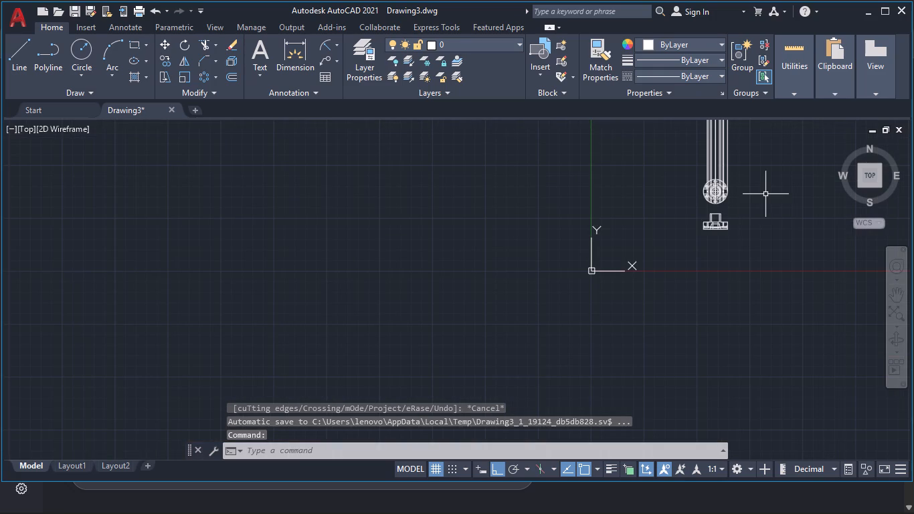
Erase all the vertical projection lines running through and above the circular flange view.
click(765, 163)
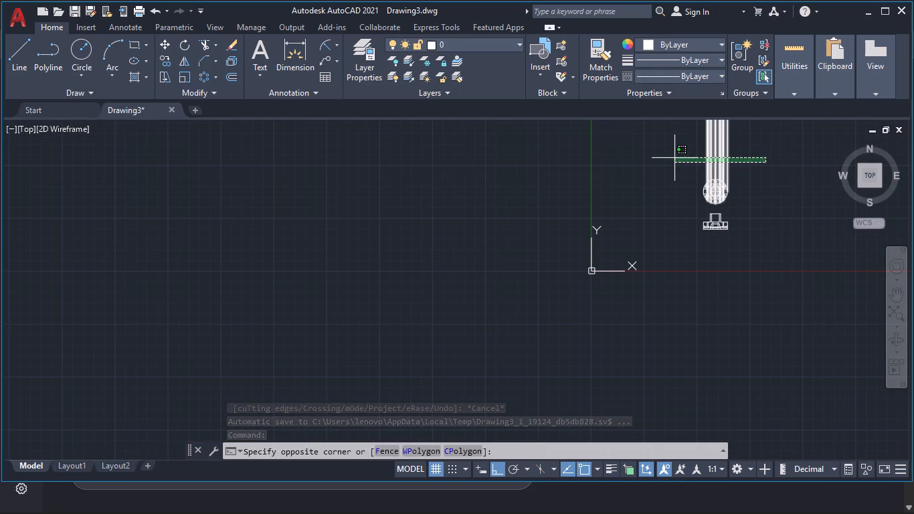
click(674, 158)
key(Delete)
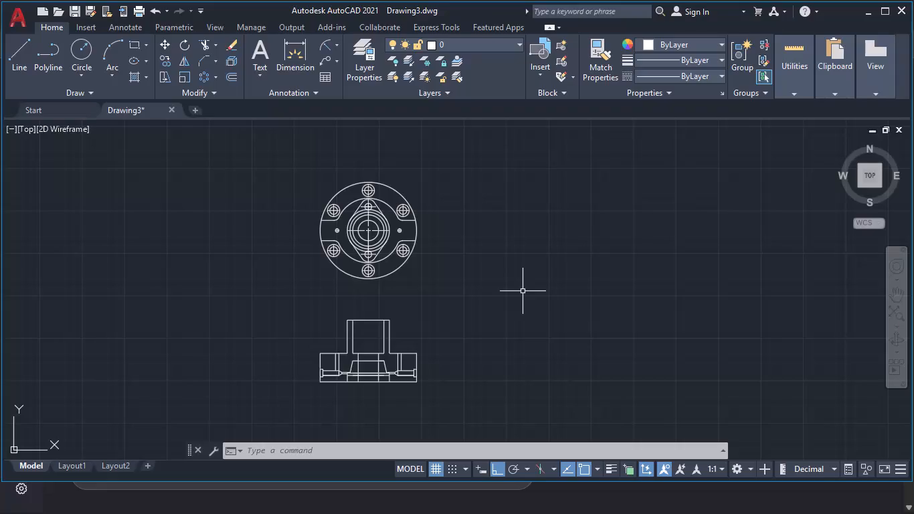
Save the drawing in Documents under the file name Drawing4.
key(ctrl+s)
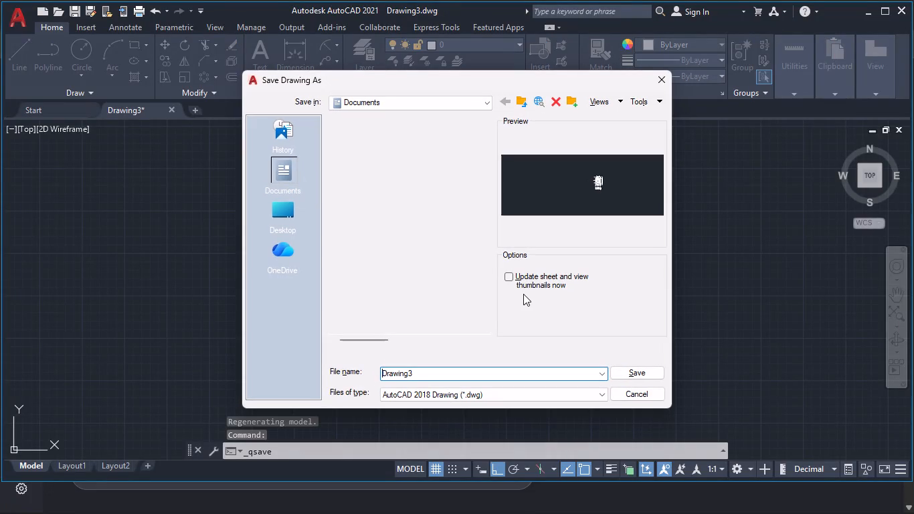
click(426, 373)
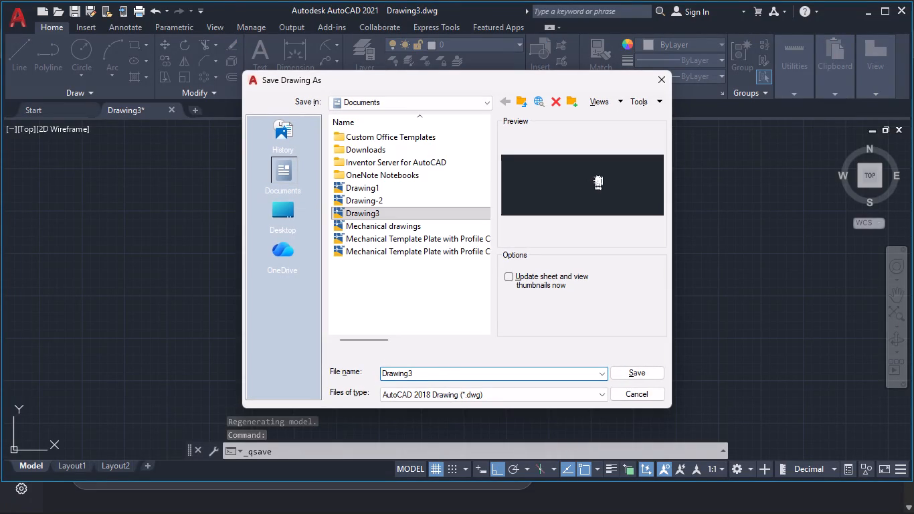
key(BackSpace)
key(4)
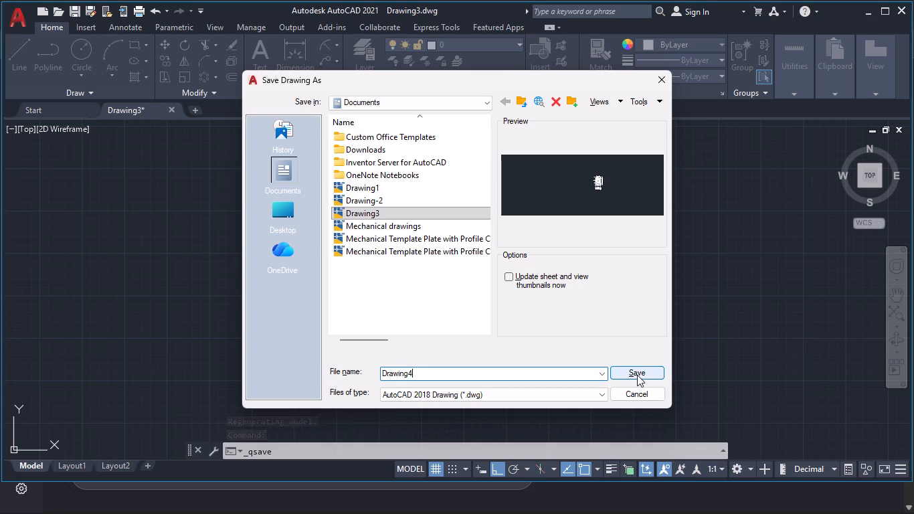
click(637, 375)
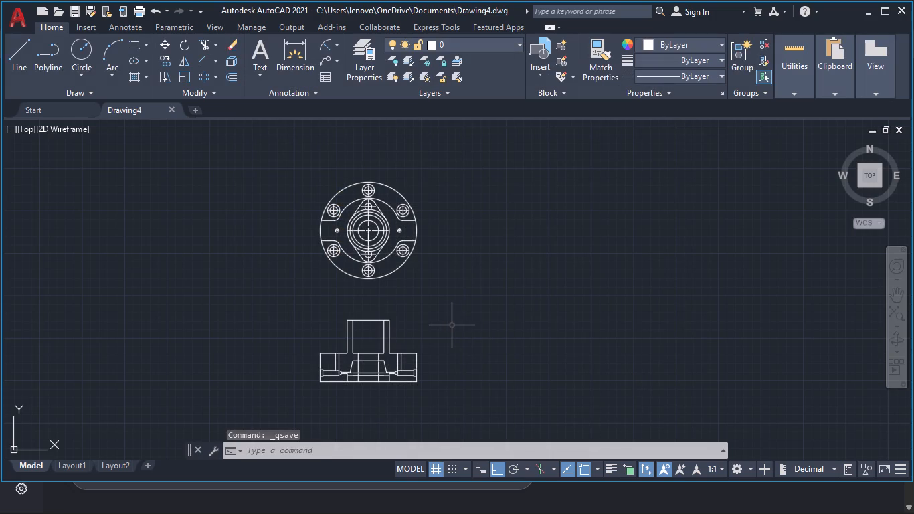
Switch to the Fuji app.
key(alt+Tab)
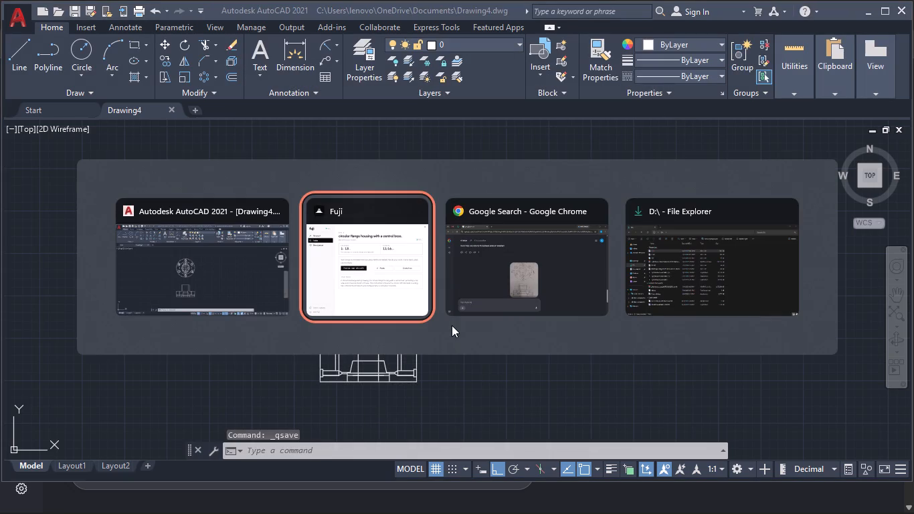